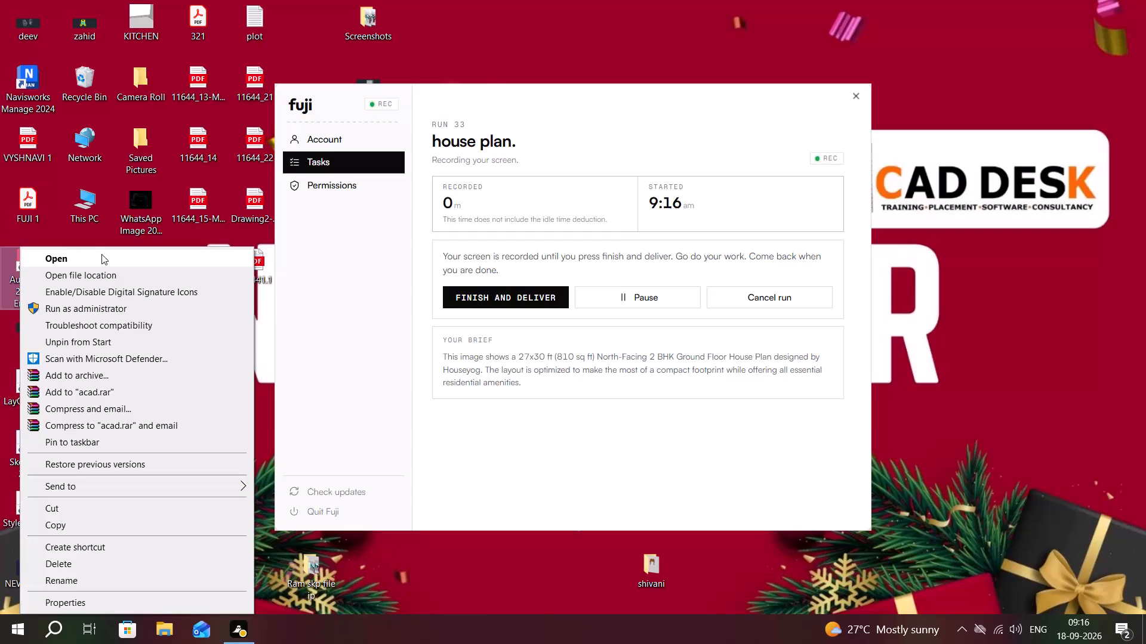
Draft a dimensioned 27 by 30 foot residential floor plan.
Launch AutoCAD 2024 and start a new drawing.
left_click(102, 254)
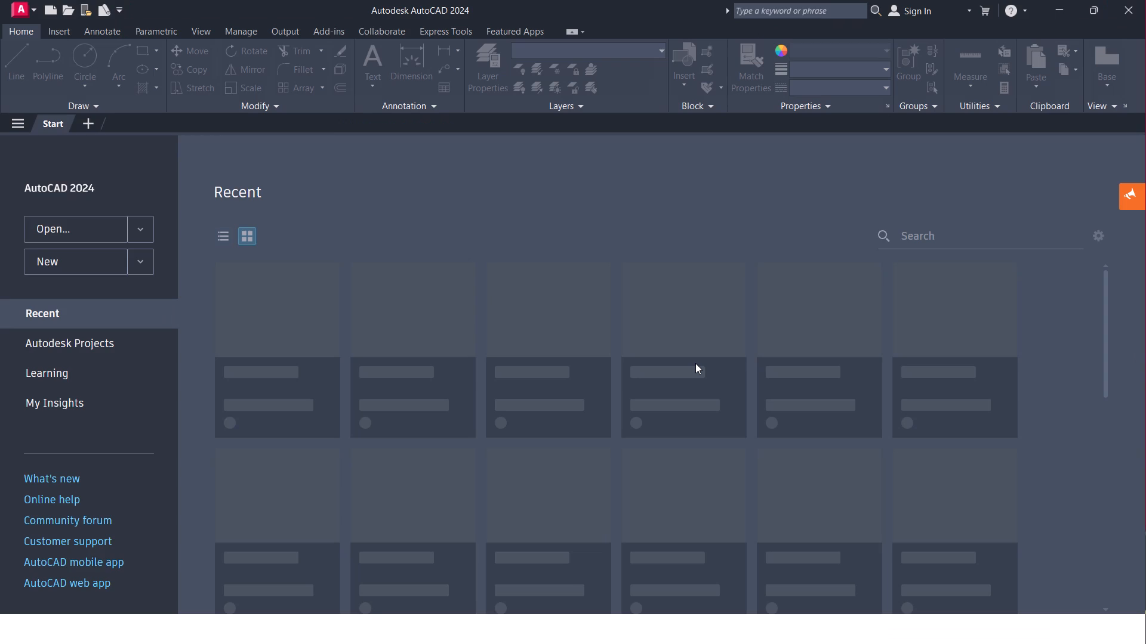
left_click(94, 264)
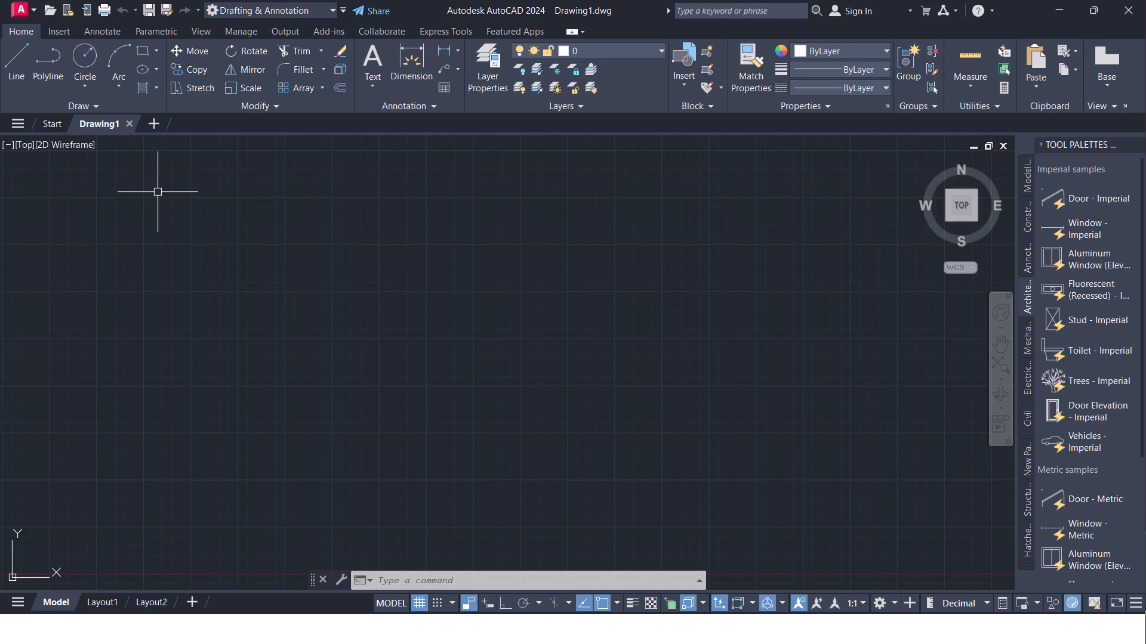
Set the drawing's length units to Engineering with a precision of 0'-0.00".
type("un")
key("space")
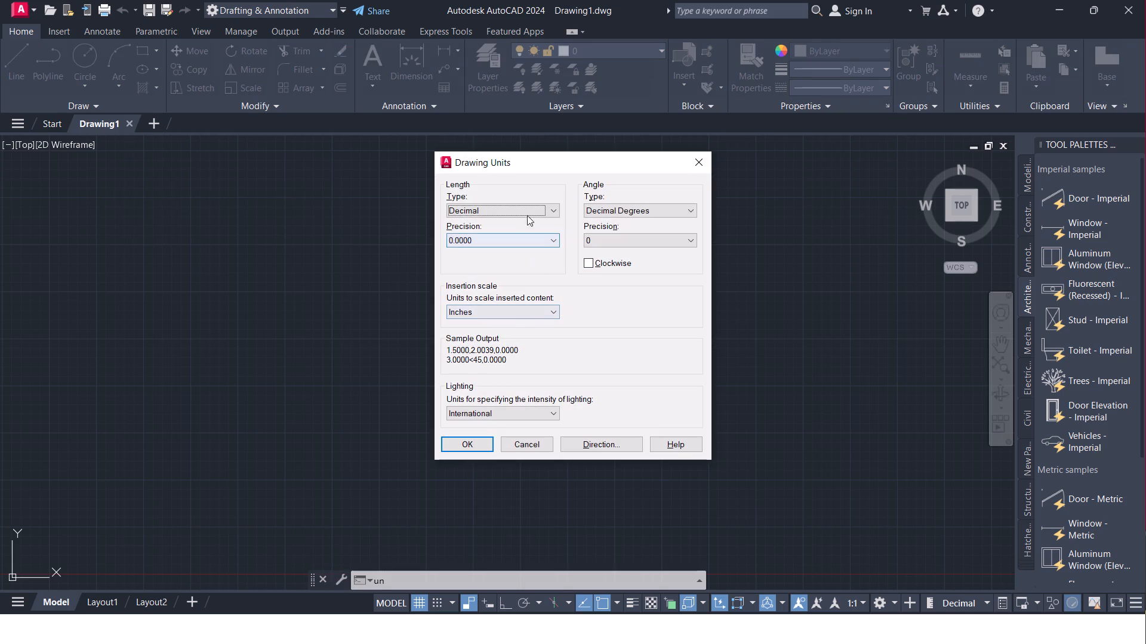
left_click(529, 211)
left_click(532, 239)
left_click(533, 239)
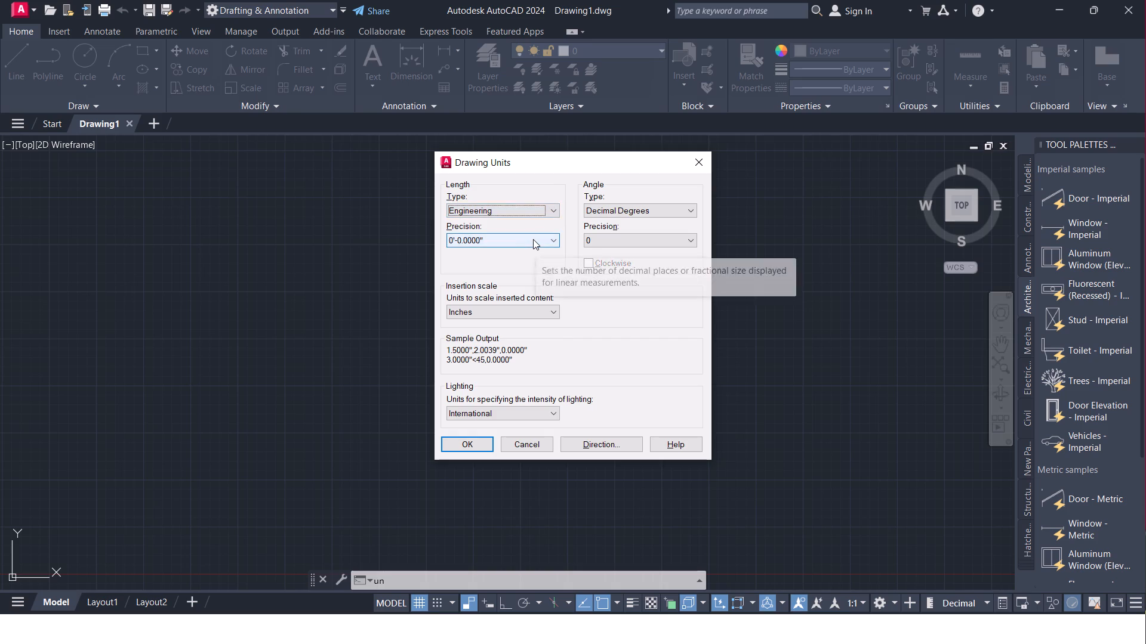
left_click(537, 267)
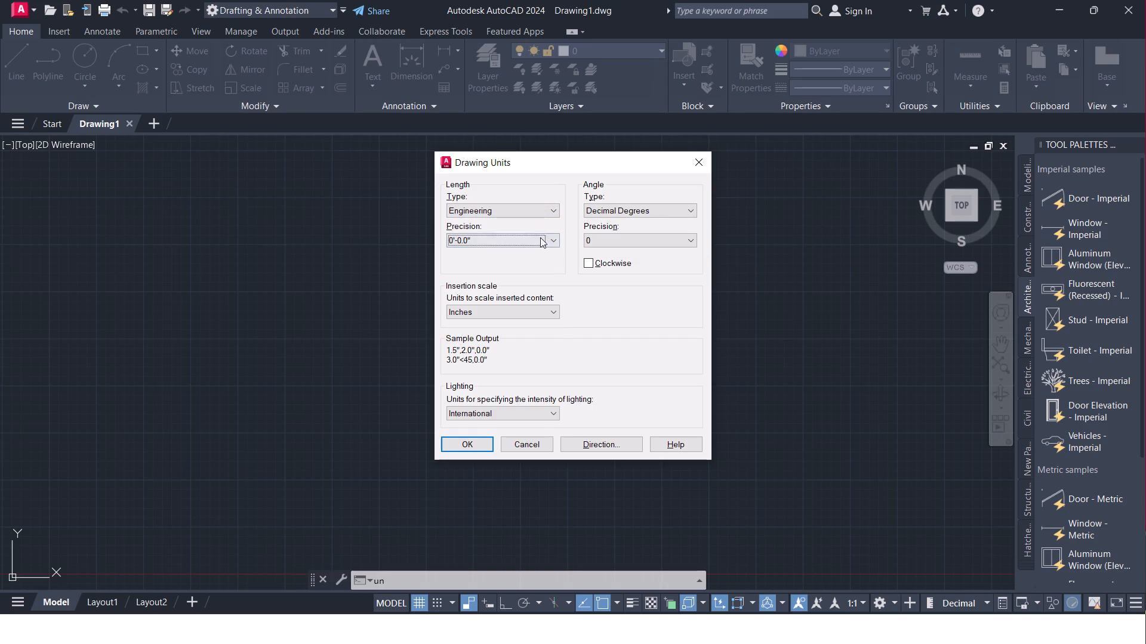
left_click(540, 237)
left_click(538, 272)
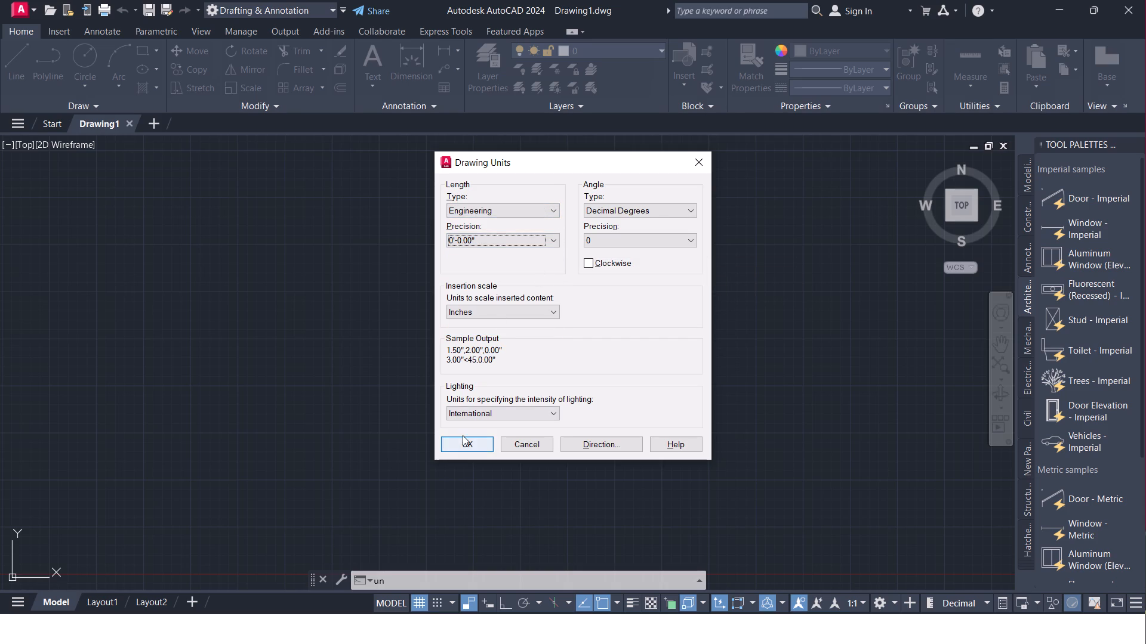
left_click(469, 446)
Set the Standard dimension style's primary units to Engineering format with a precision of 0'-0.00".
key("d")
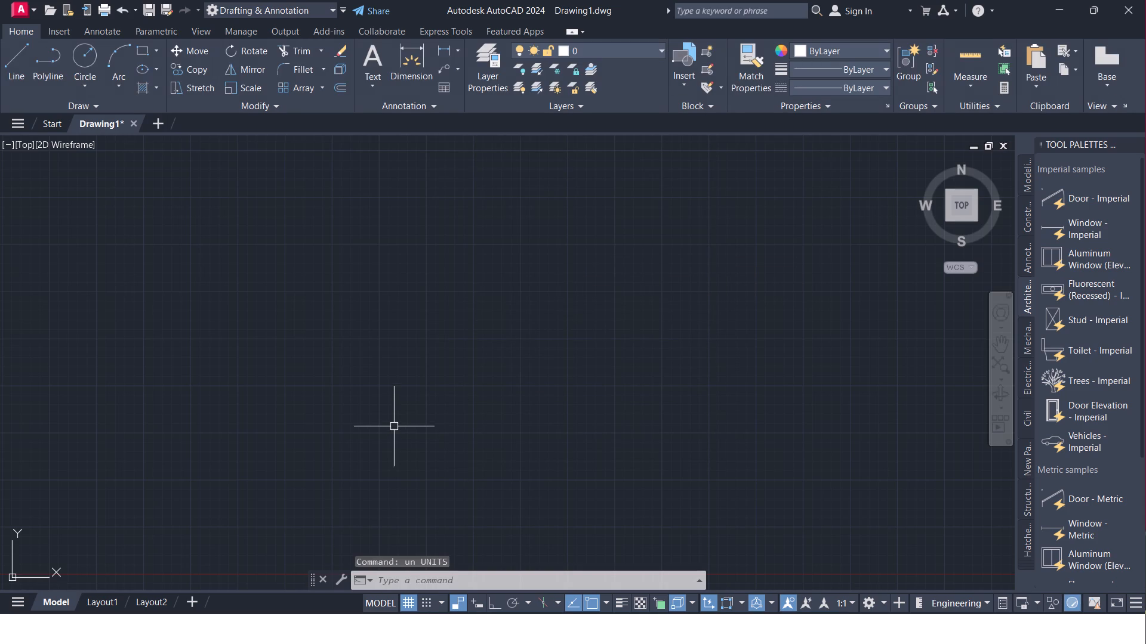
key("space")
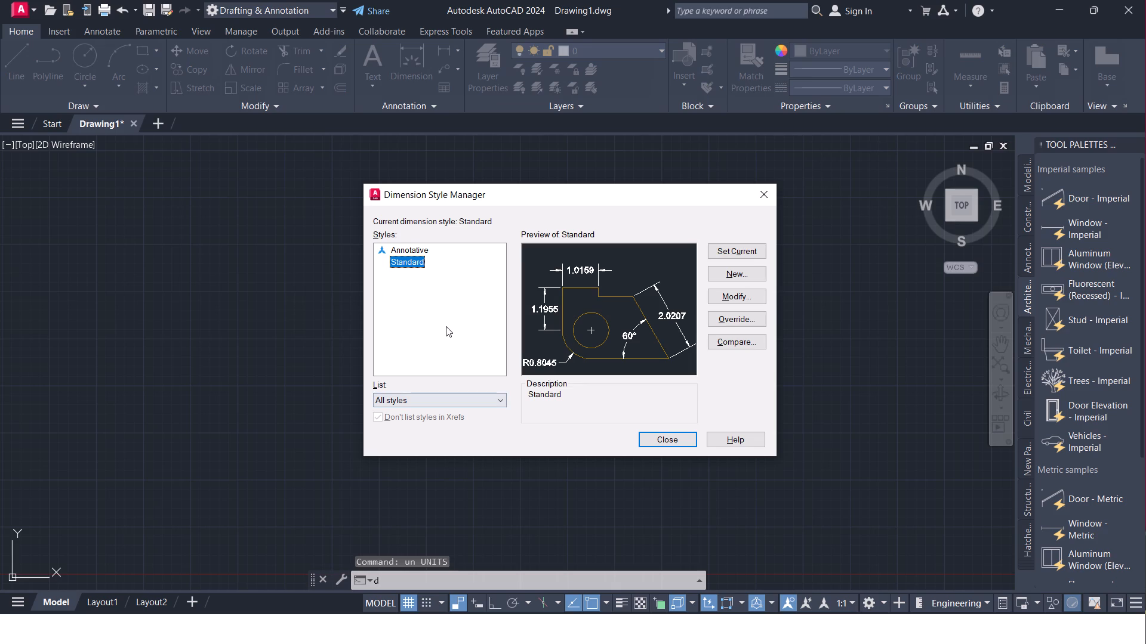
left_click(753, 293)
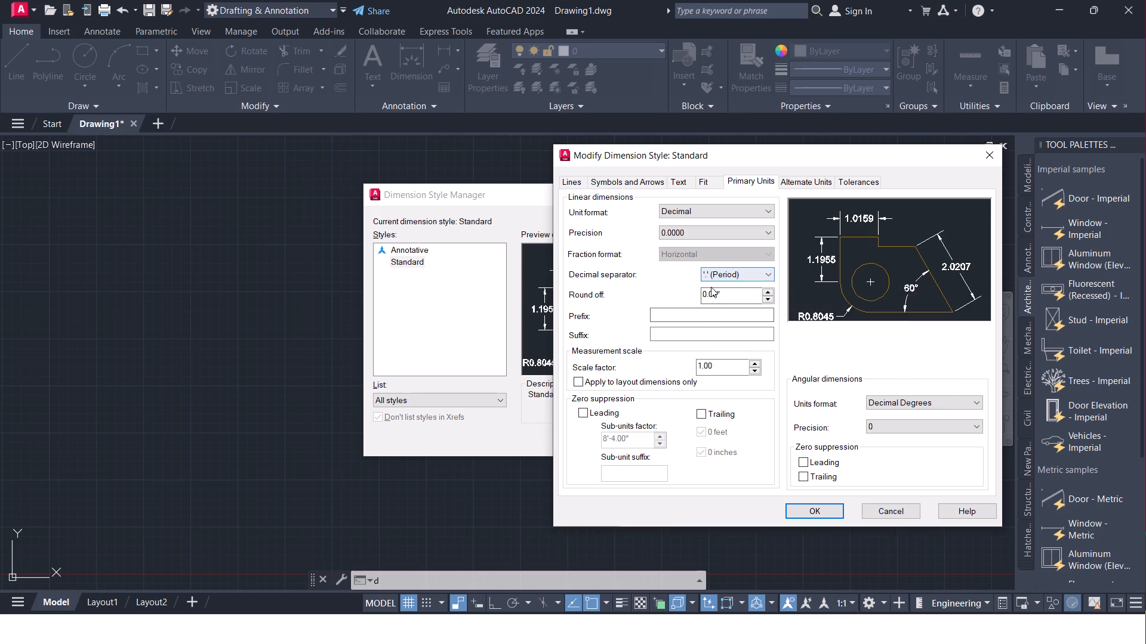
left_click(726, 210)
left_click(720, 241)
left_click(720, 235)
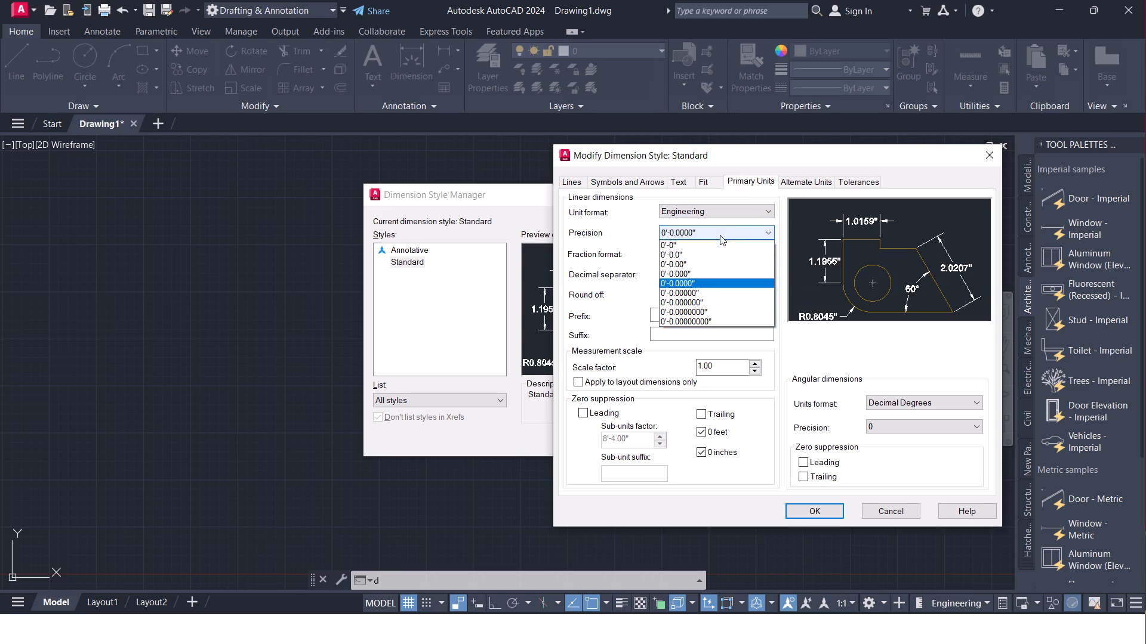
left_click(720, 262)
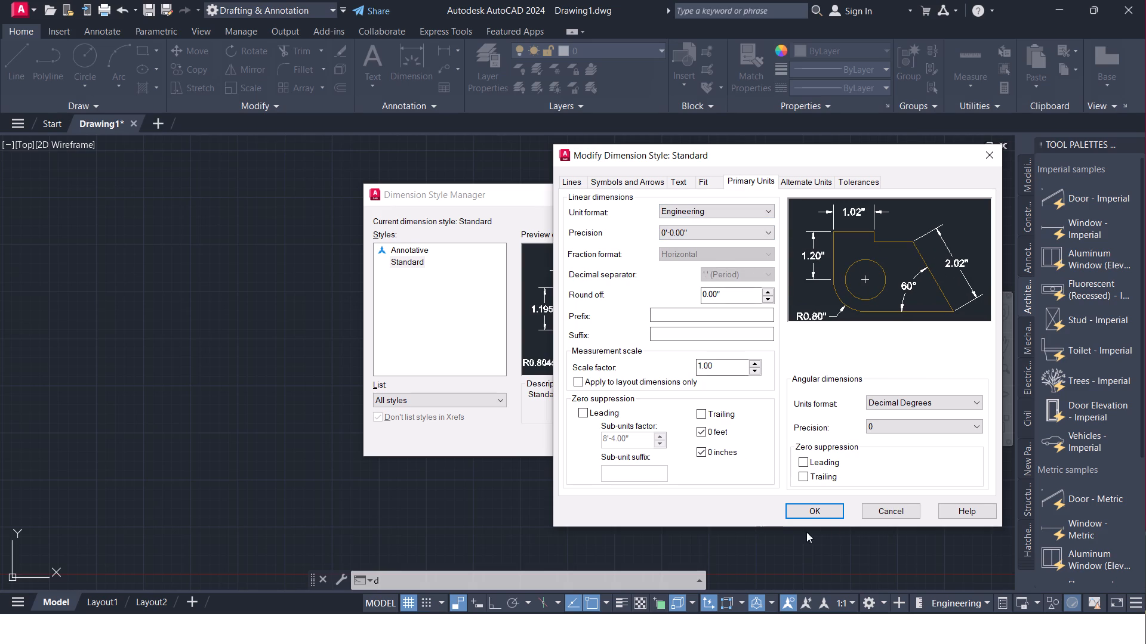
left_click(824, 512)
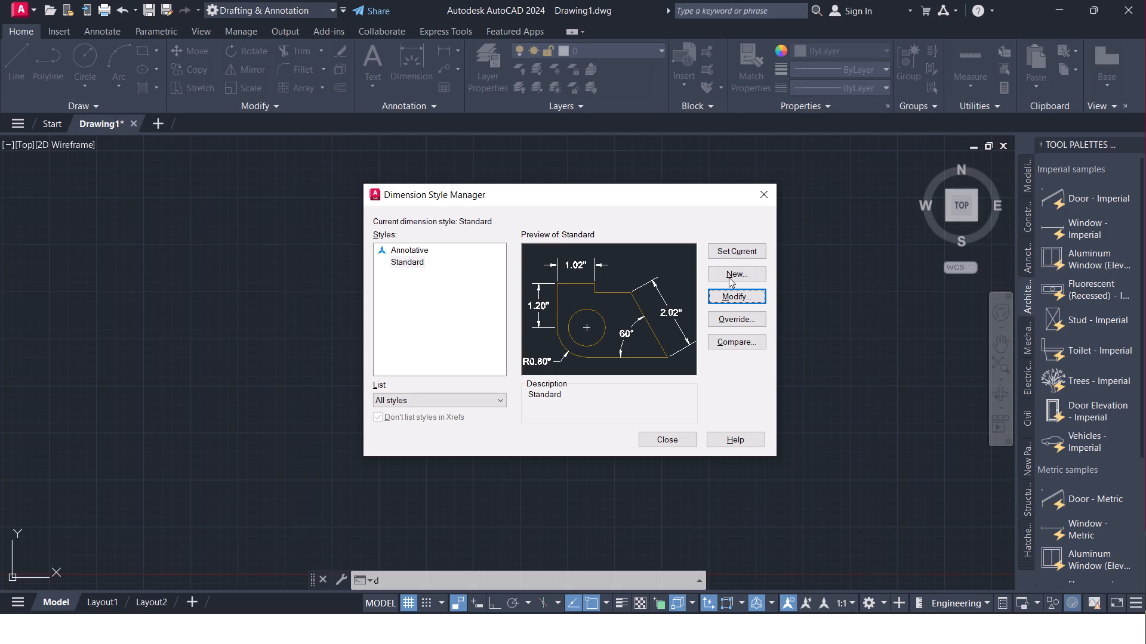
Set the Standard dimension style's text height to 6" and close the Dimension Style Manager.
left_click(736, 298)
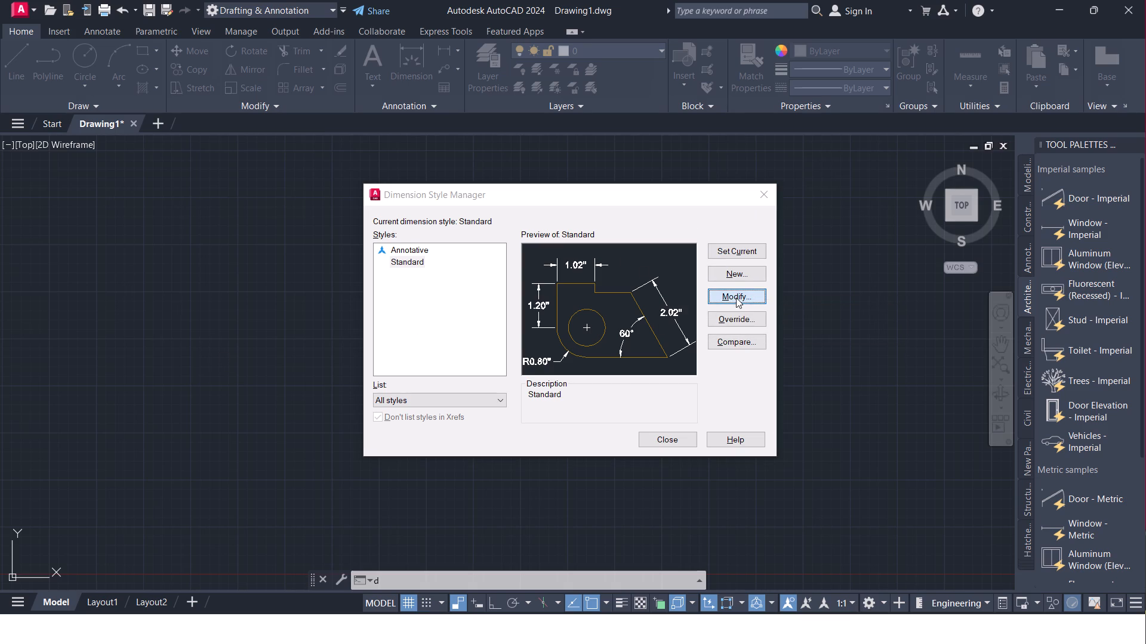
left_click(681, 179)
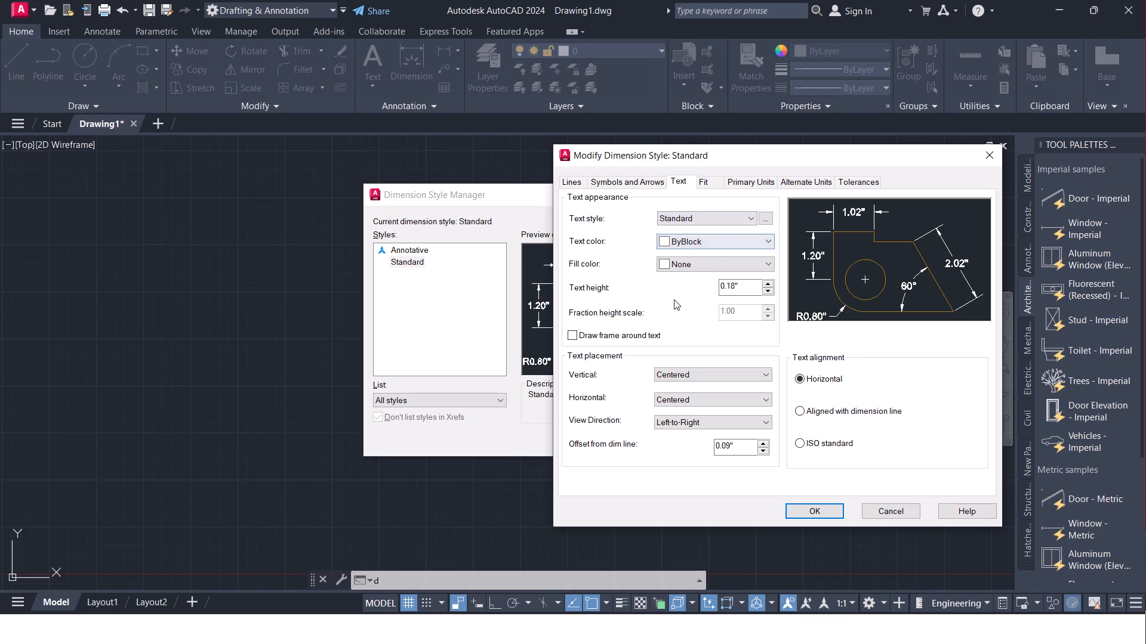
left_click(740, 285)
key("BackSpace")
key("BackSpace")
key("BackSpace")
key("BackSpace")
key("BackSpace")
key("BackSpace")
key("BackSpace")
key("BackSpace")
key("BackSpace")
key("BackSpace")
key("BackSpace")
key("BackSpace")
key("BackSpace")
key("BackSpace")
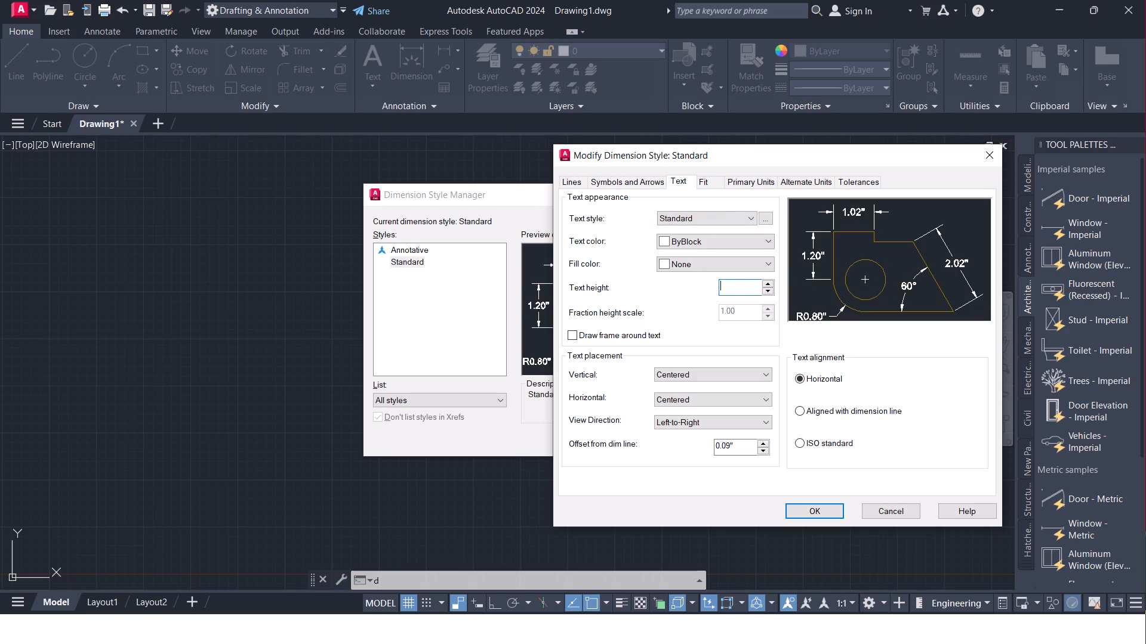
key("6")
key("shift+quotedbl")
key("Return")
left_click(809, 514)
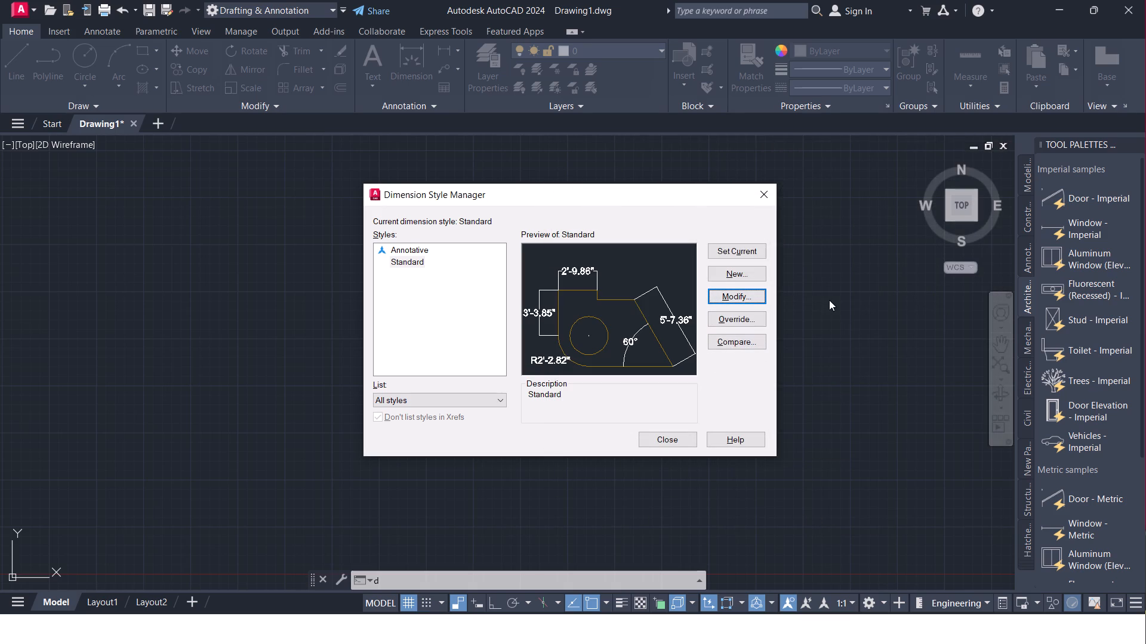
left_click(293, 342)
left_click(769, 190)
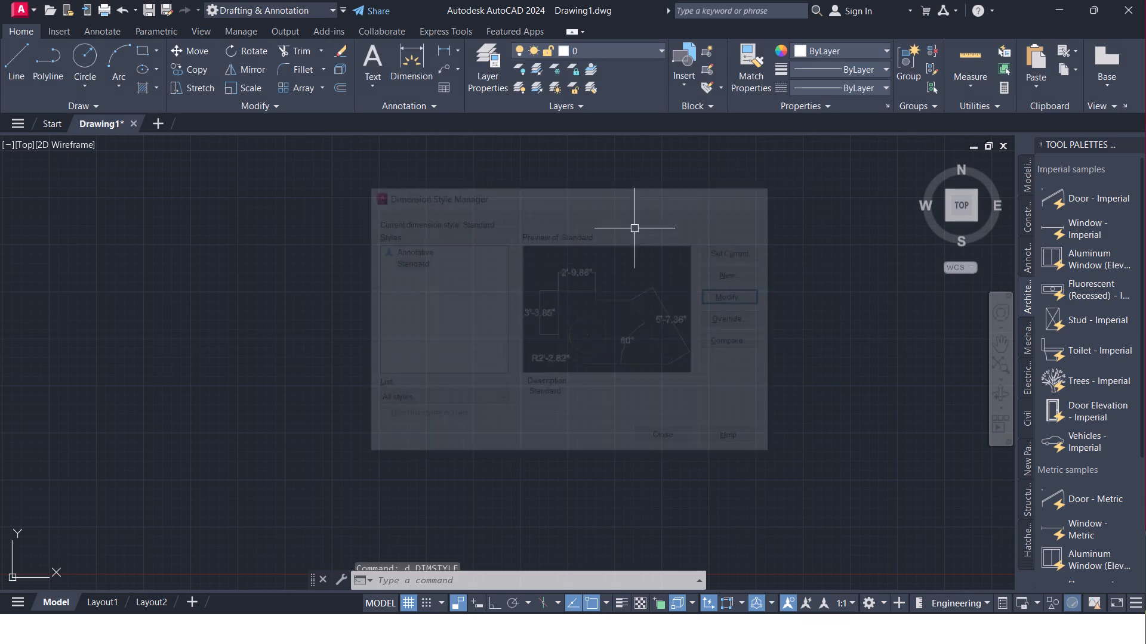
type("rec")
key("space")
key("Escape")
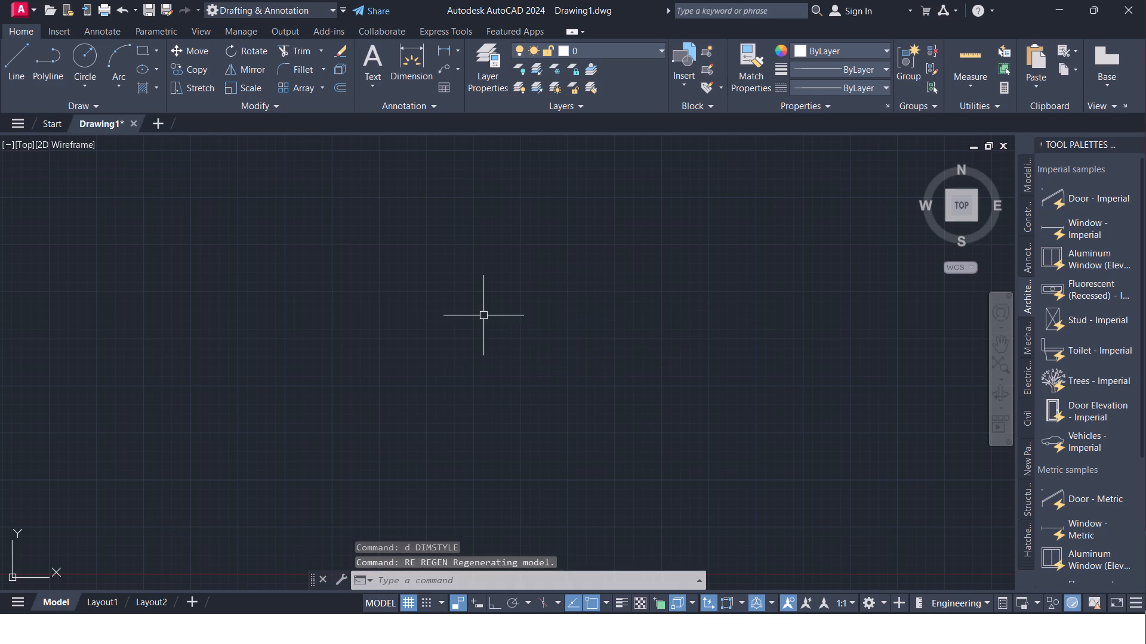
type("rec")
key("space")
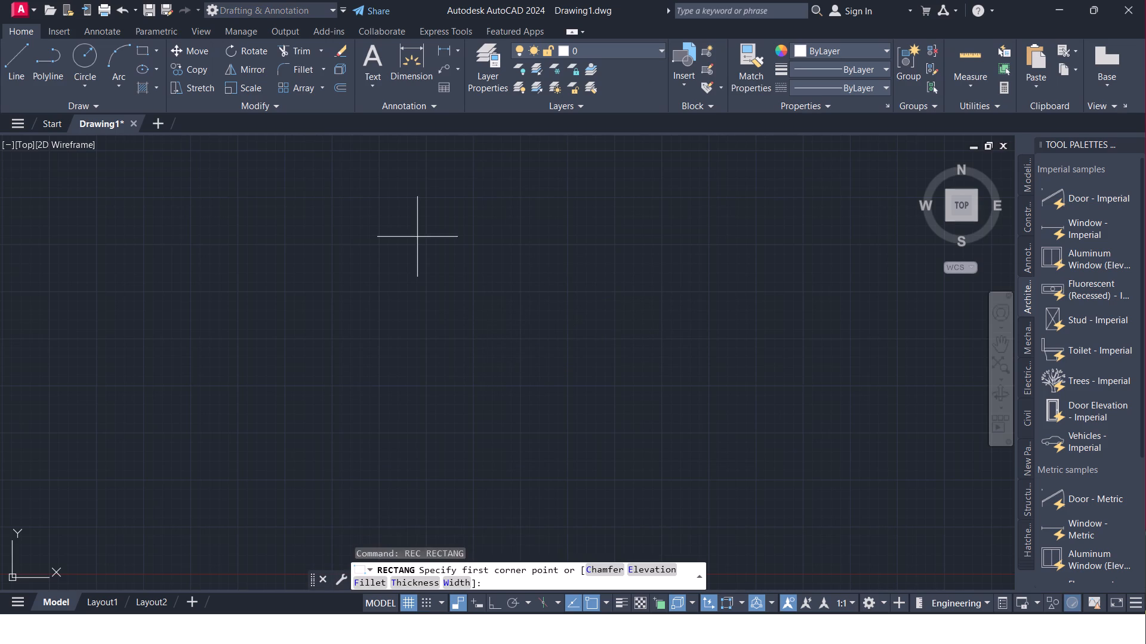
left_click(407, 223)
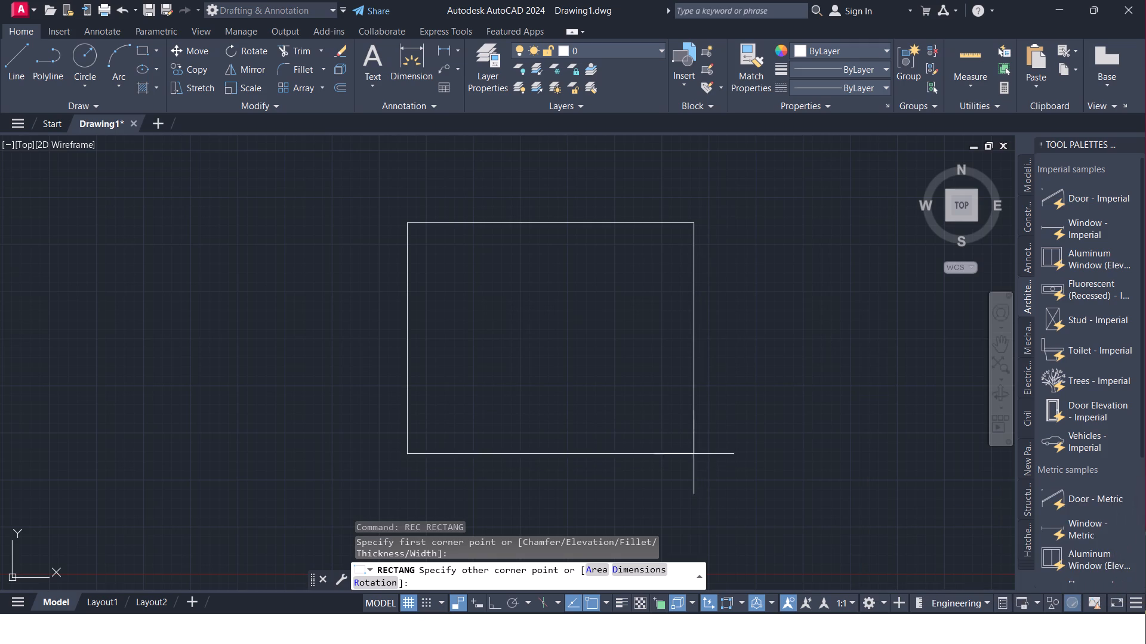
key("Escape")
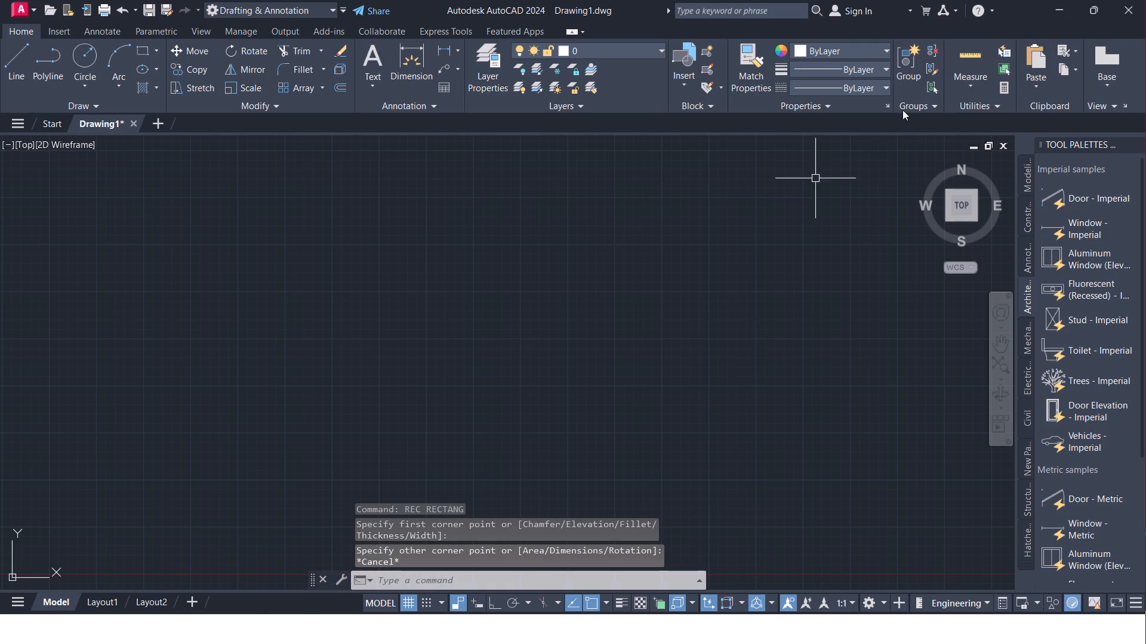
Quit AutoCAD, saving the drawing as Drawing1 in Documents and replacing the existing file of that name.
left_click(1129, 8)
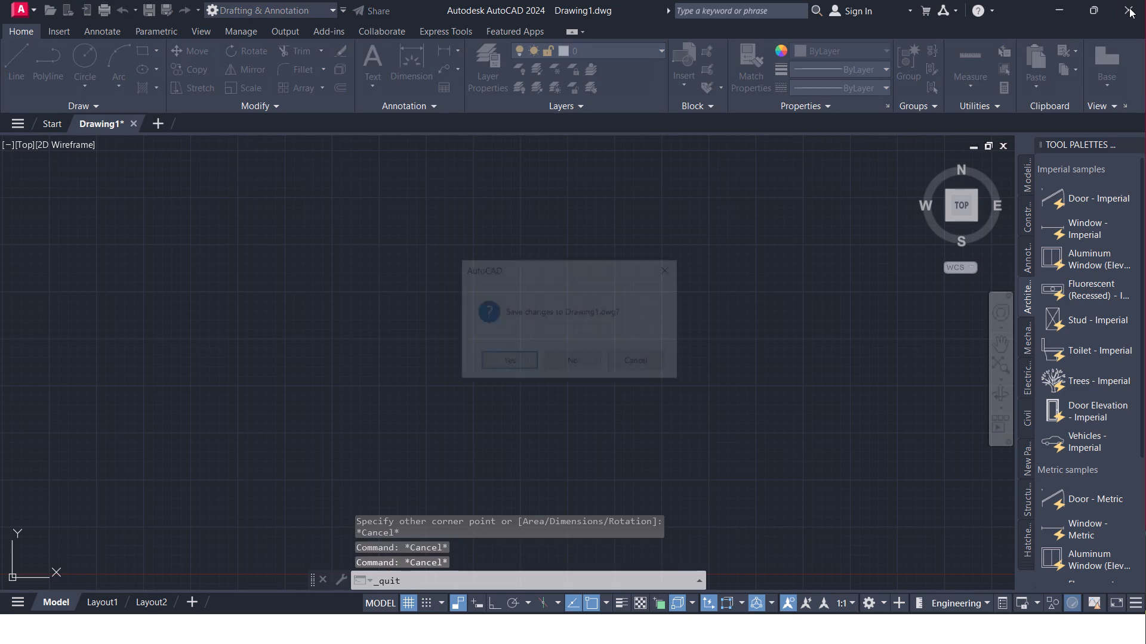
left_click(506, 360)
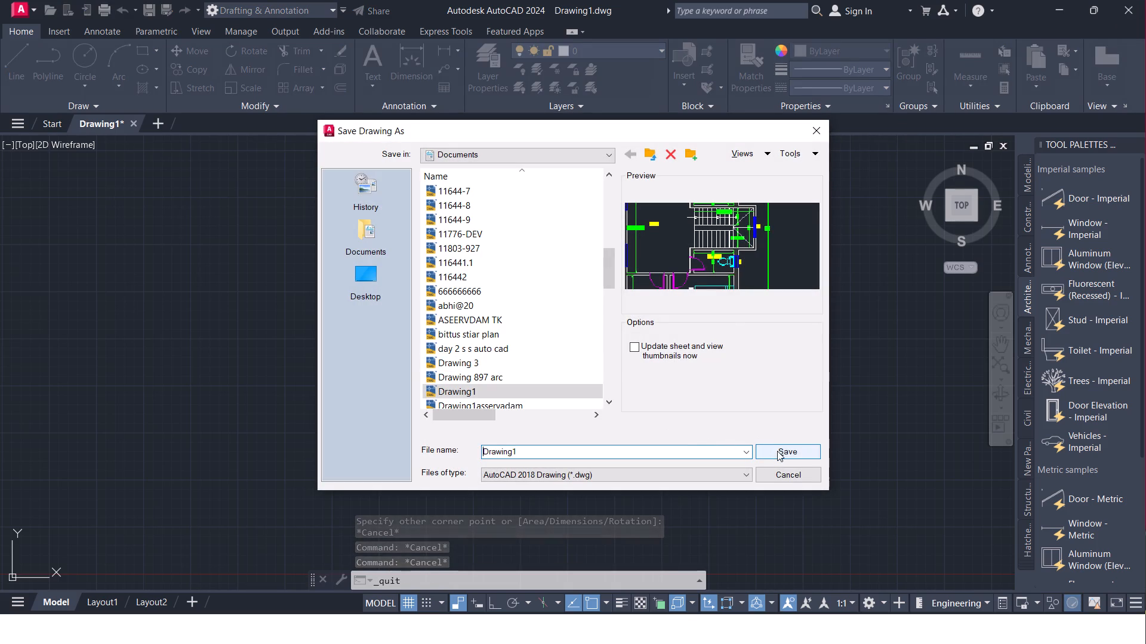
left_click(777, 451)
left_click(553, 347)
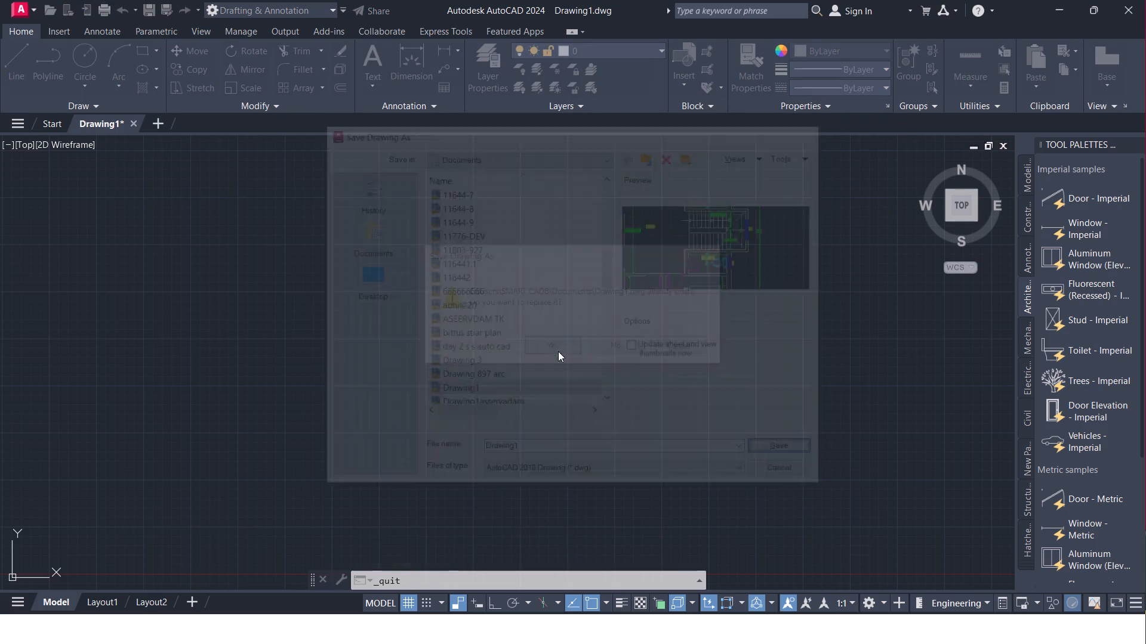
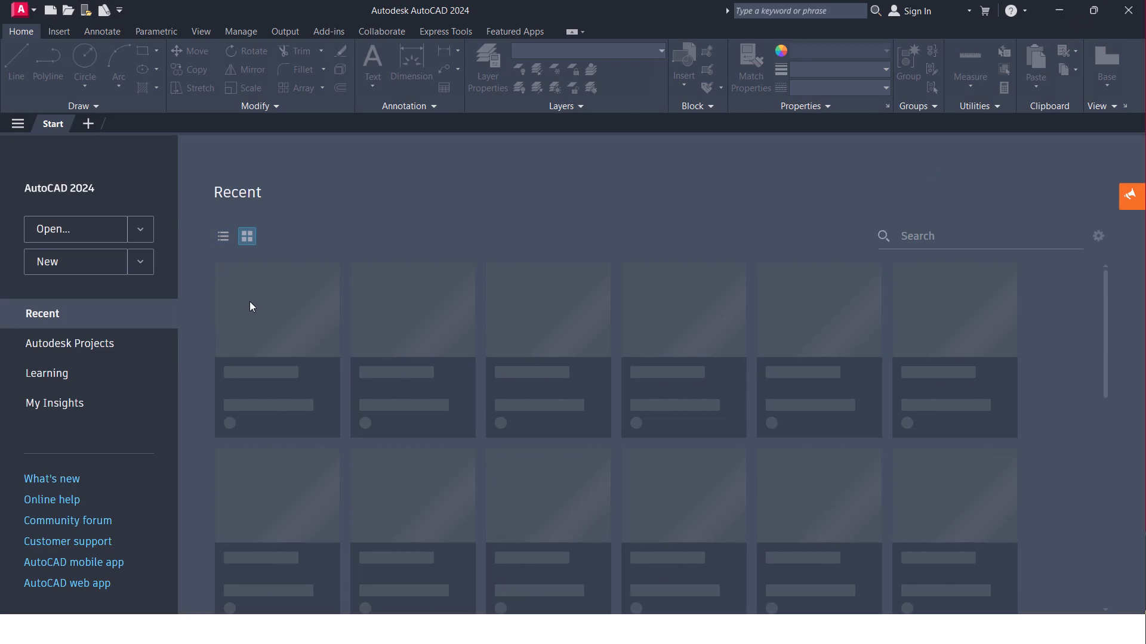
Create a new drawing and restore the application window down from full-screen size.
left_click(95, 263)
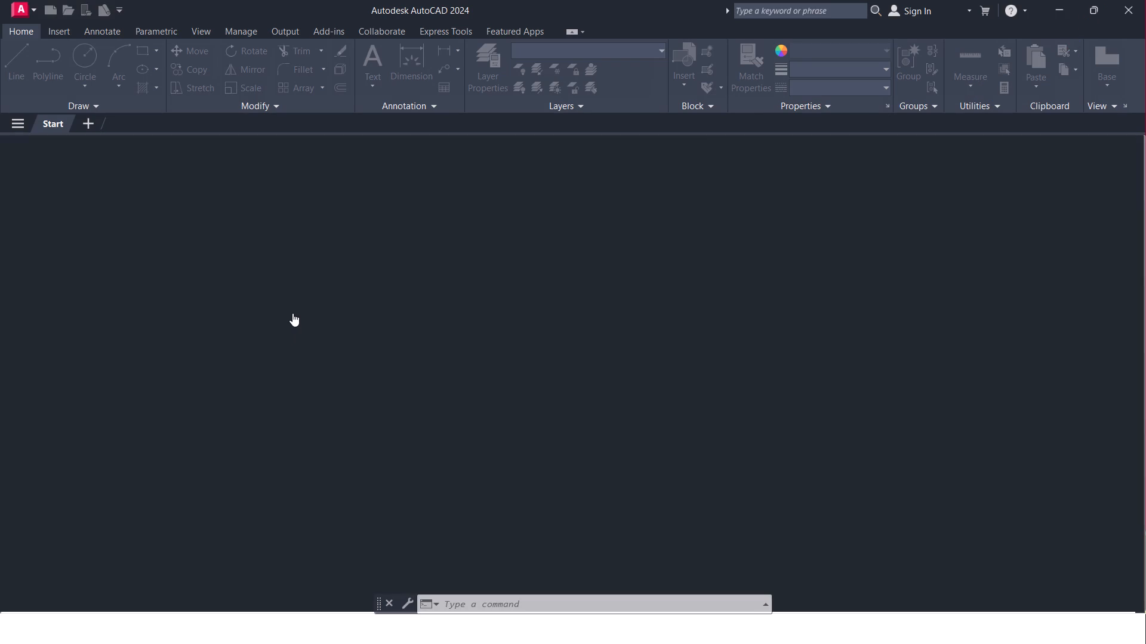
left_click(1094, 4)
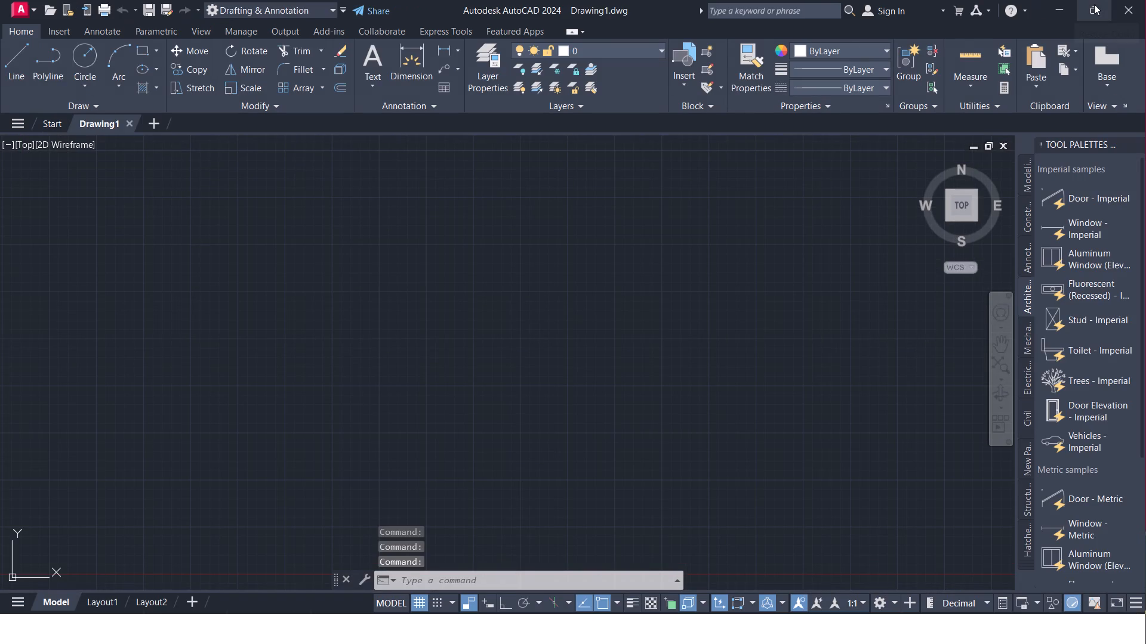
left_click(1094, 4)
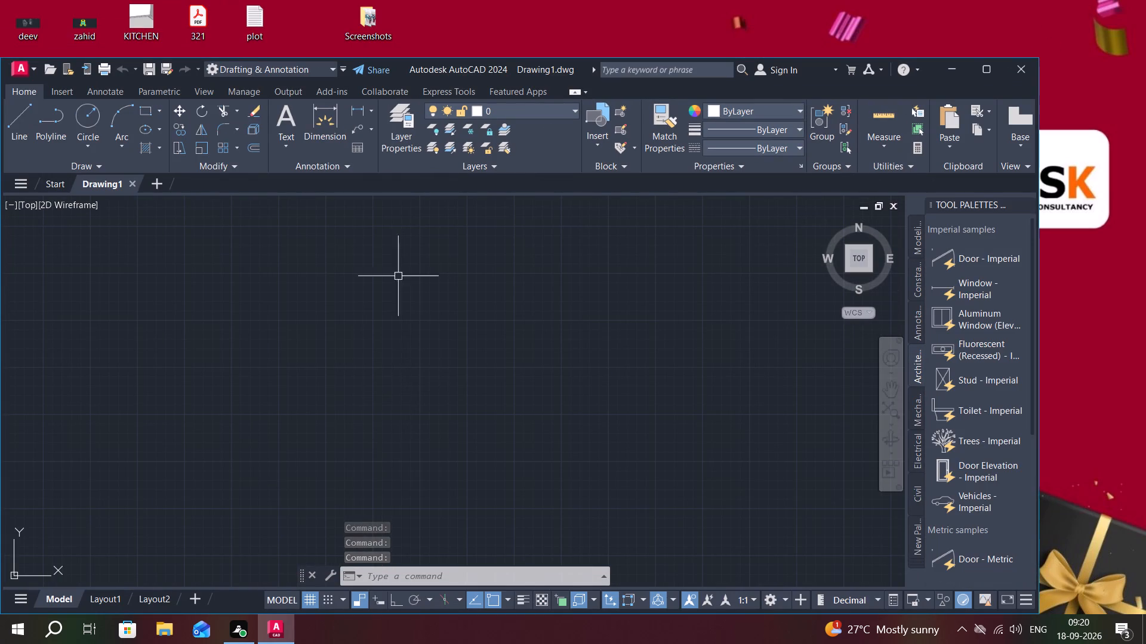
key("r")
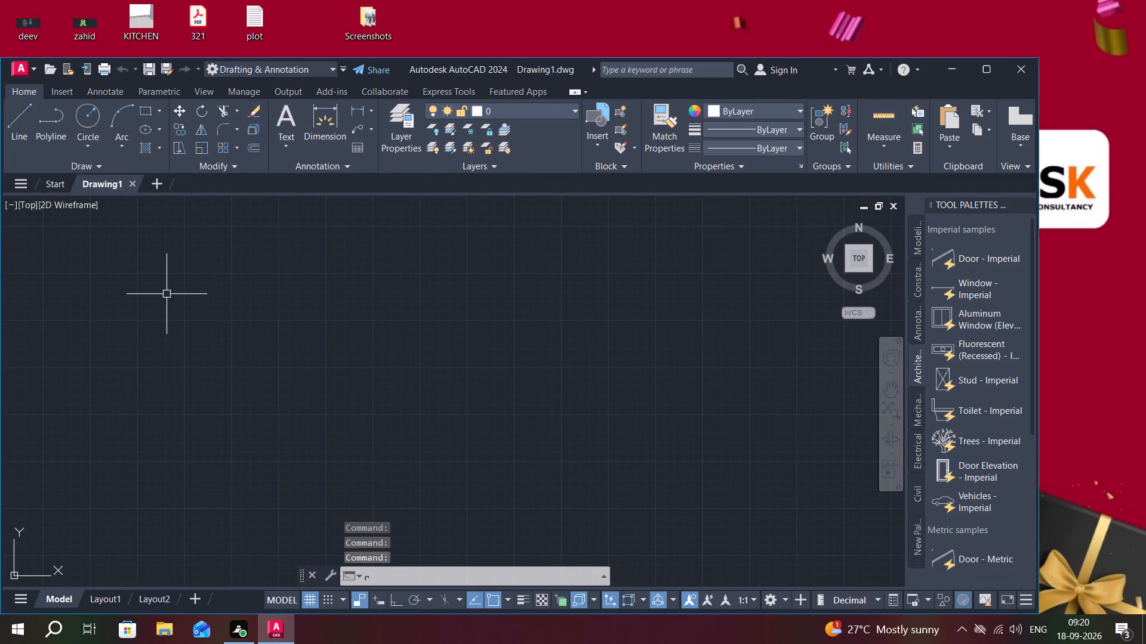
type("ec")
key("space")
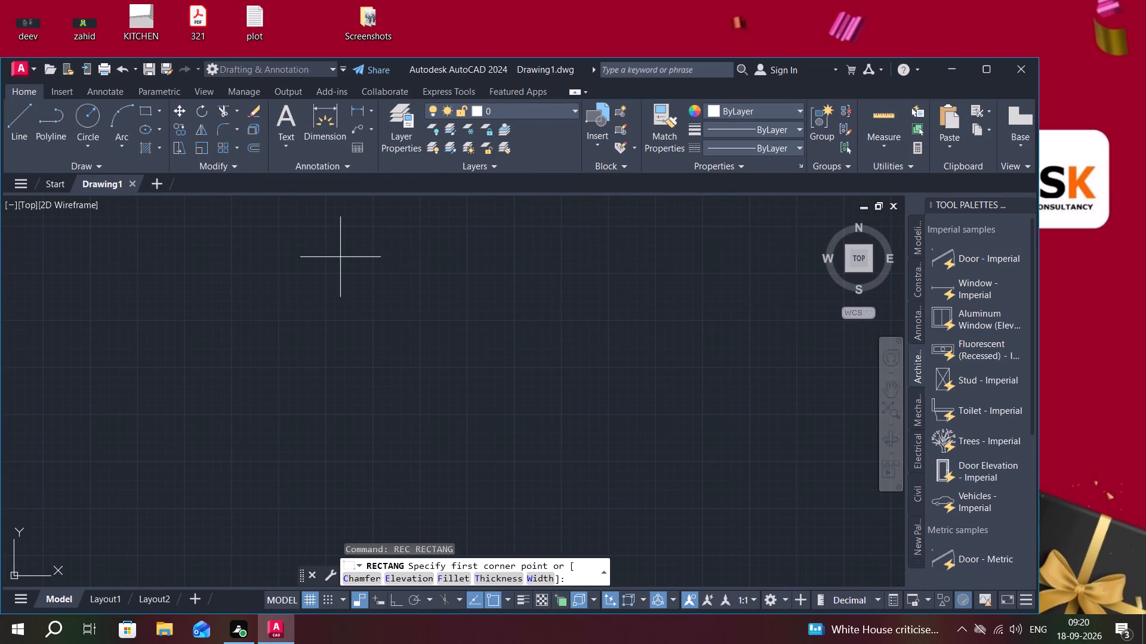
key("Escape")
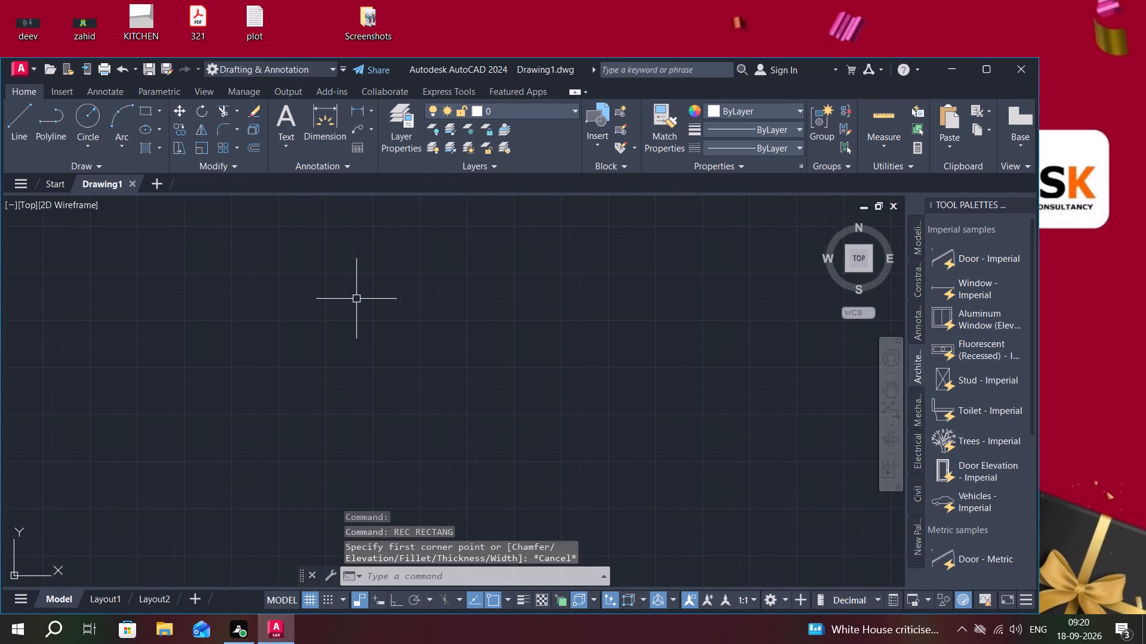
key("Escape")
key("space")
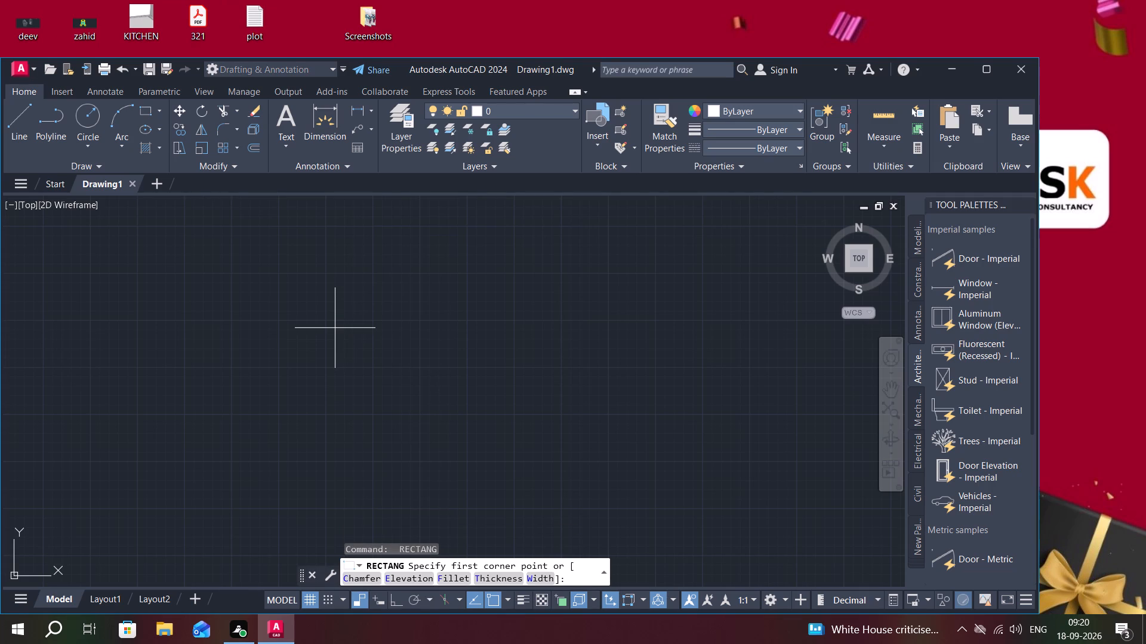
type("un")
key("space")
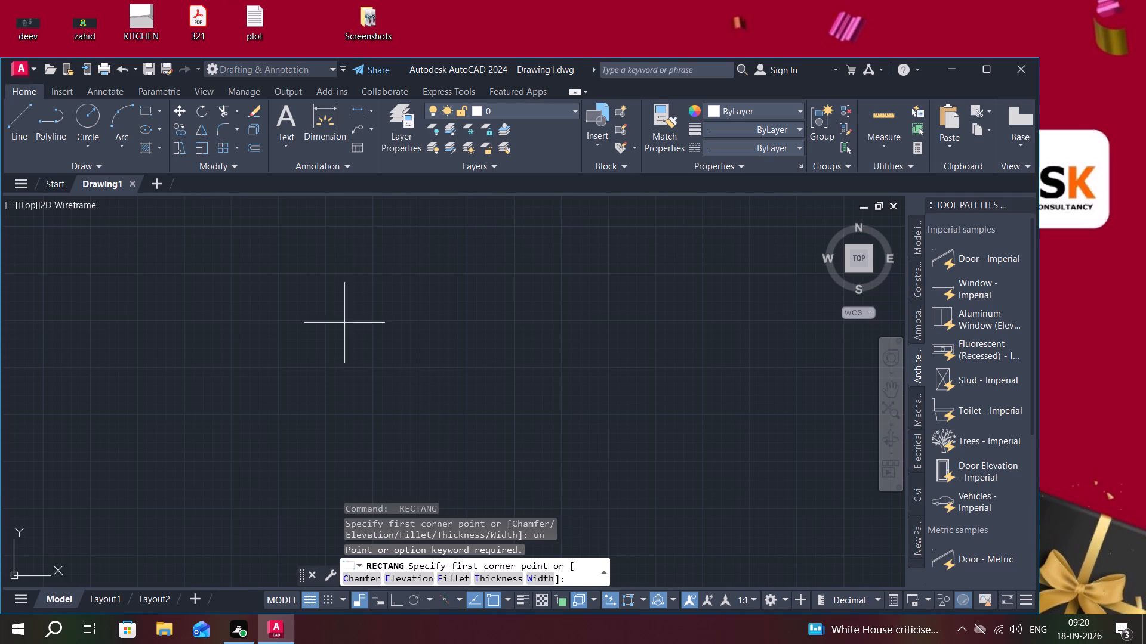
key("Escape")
Set the new drawing's length units to Engineering with a precision of 0'-0.00".
key("u")
key("n")
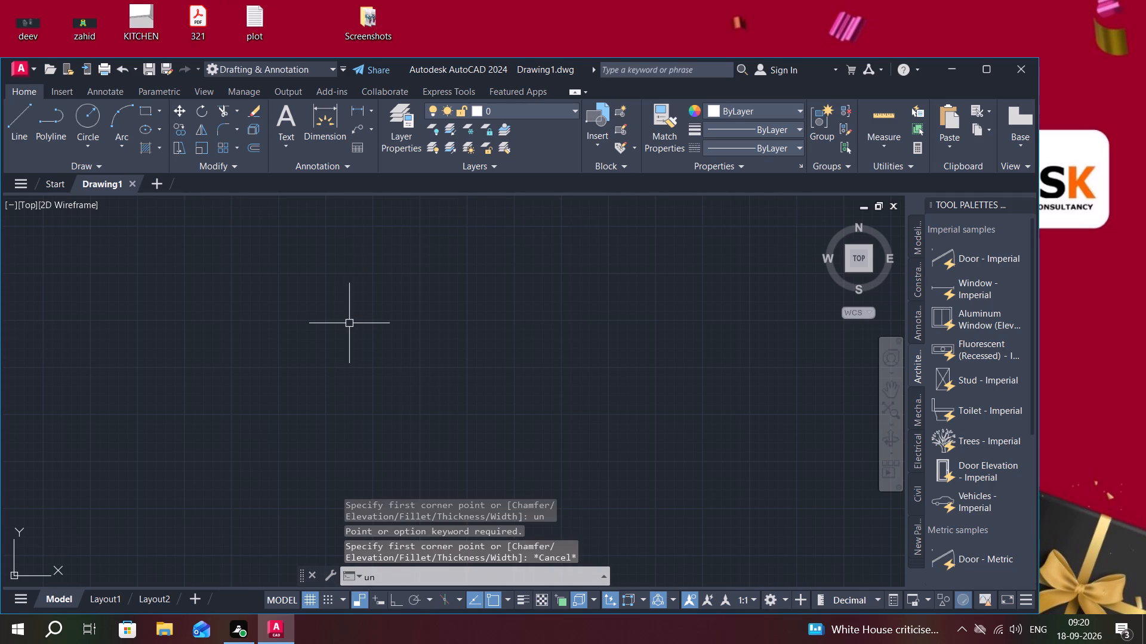
key("space")
left_click(507, 208)
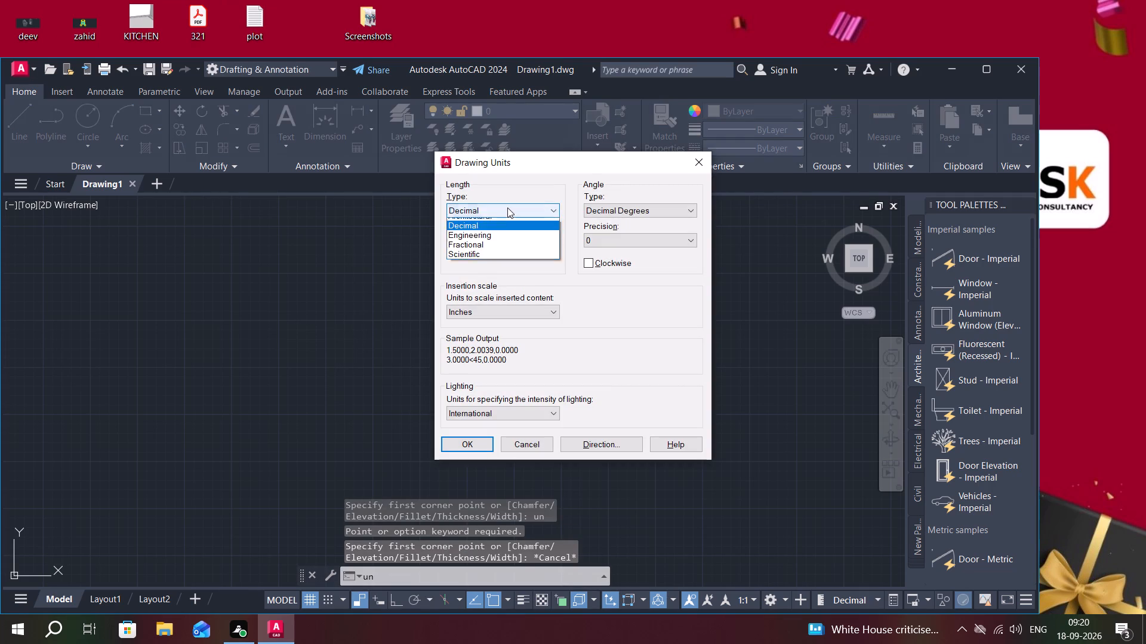
left_click(507, 240)
left_click(502, 236)
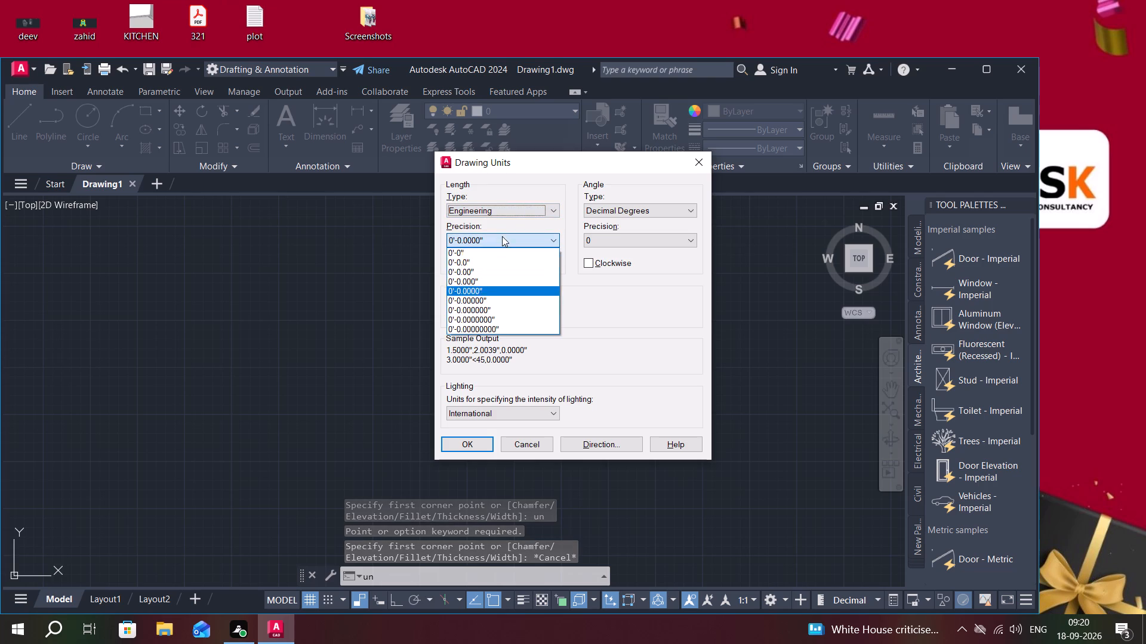
left_click(501, 270)
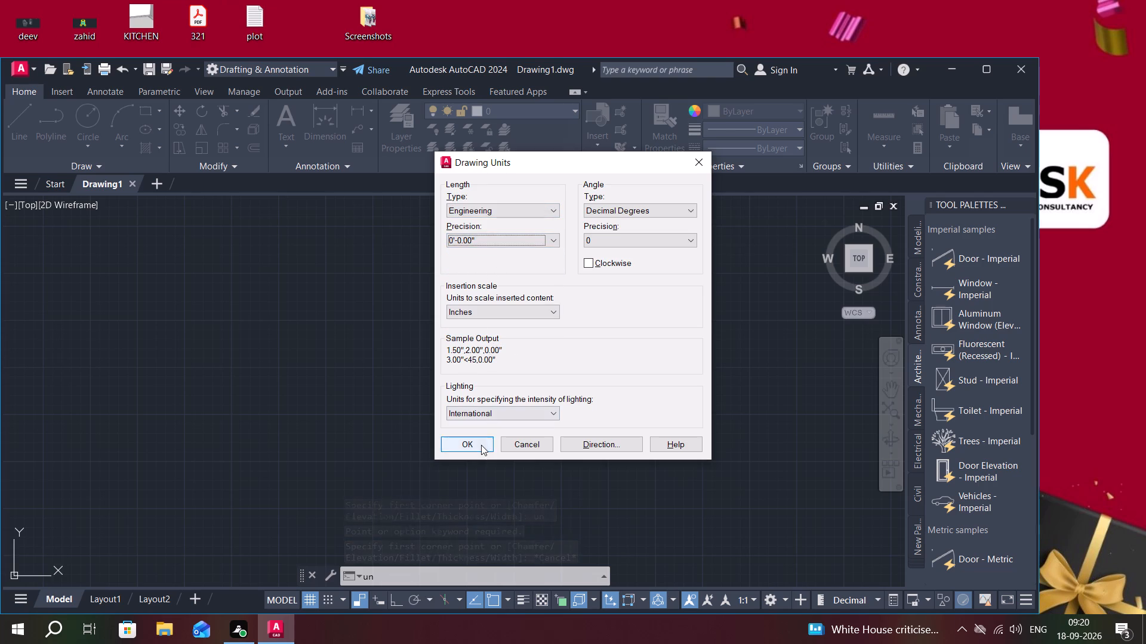
left_click(481, 445)
Set the Standard dimension style's primary units to Engineering with a precision of 0'-0.00" and close the Dimension Style Manager.
key("d")
key("space")
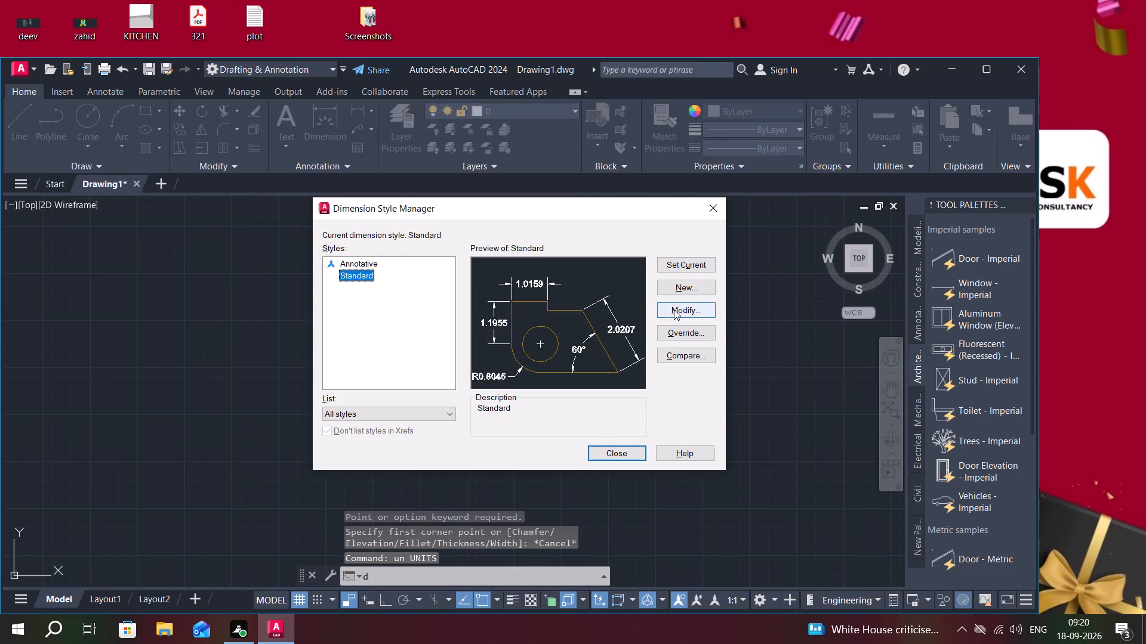
left_click(674, 309)
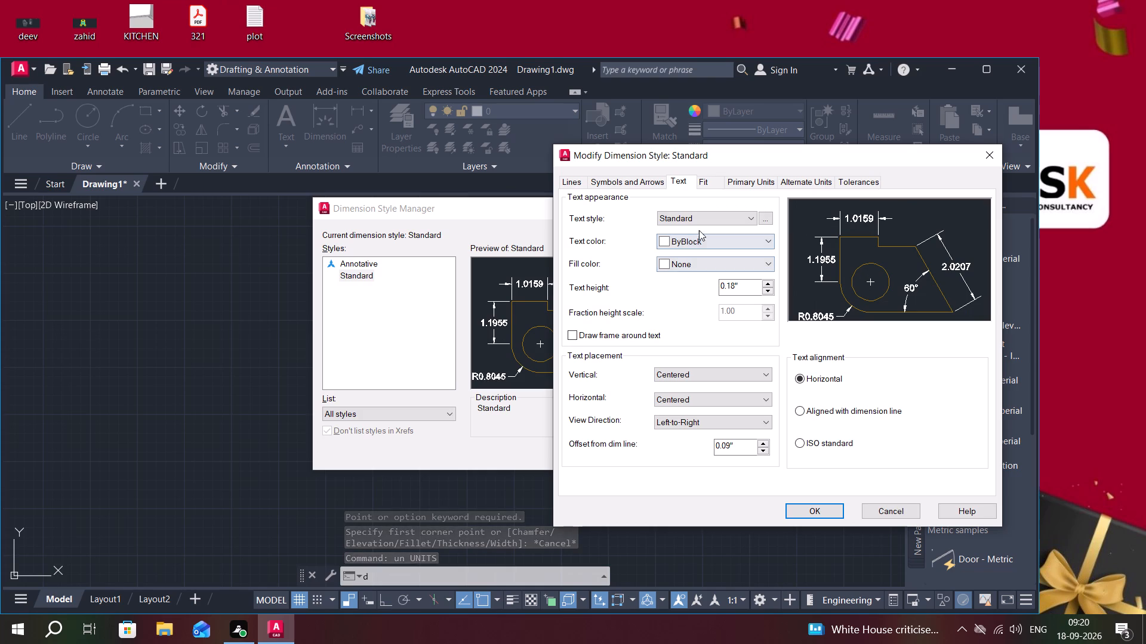
left_click(746, 184)
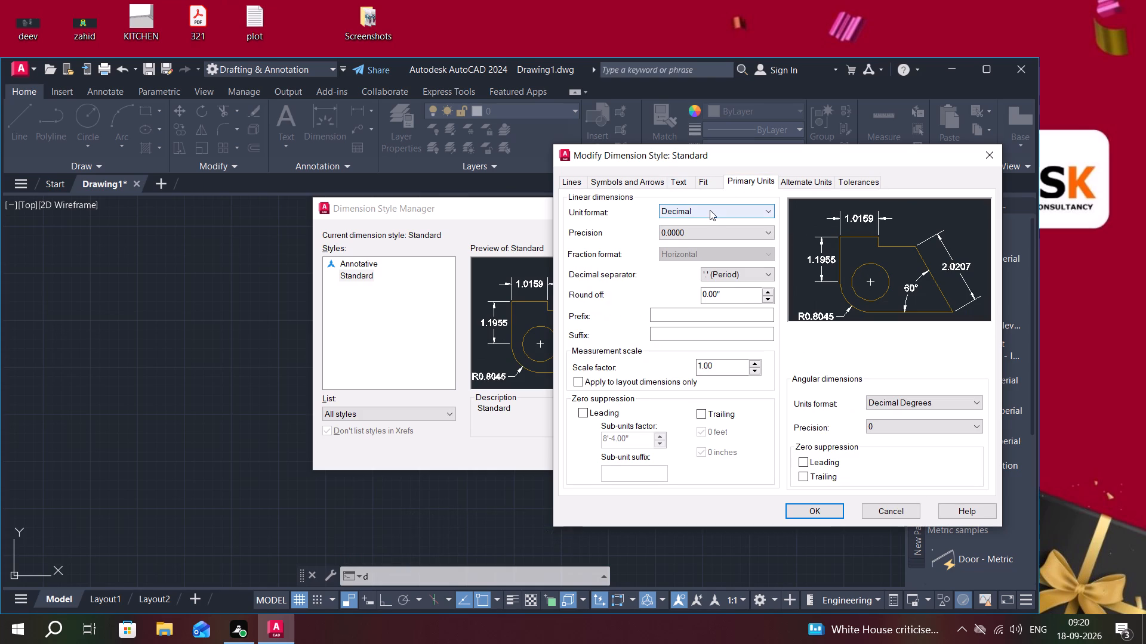
left_click(710, 210)
left_click(708, 240)
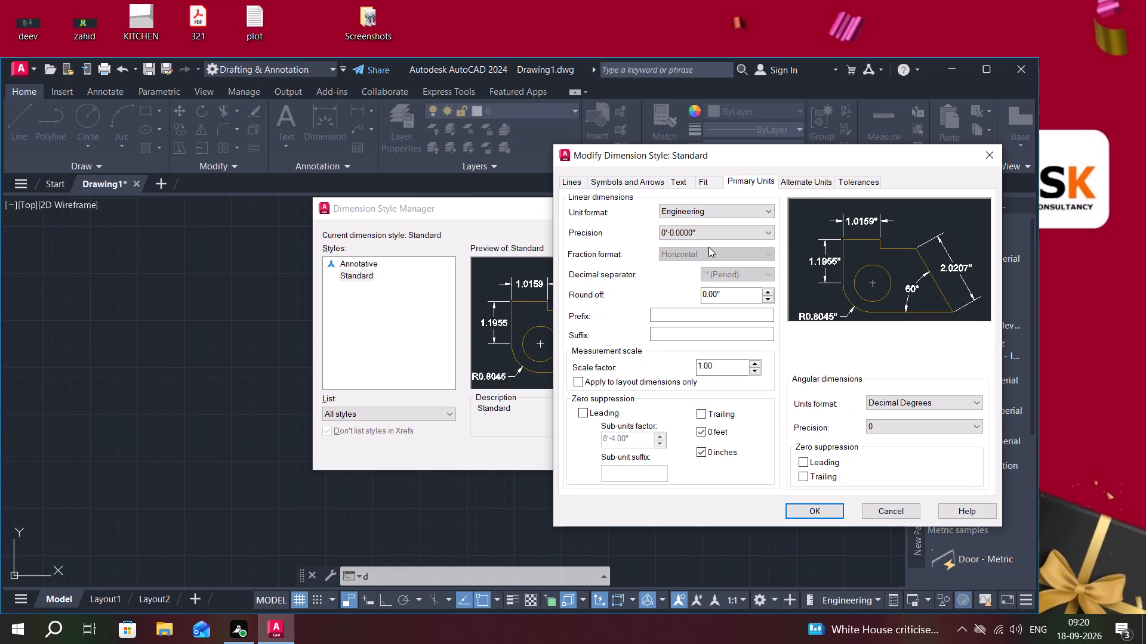
left_click(722, 232)
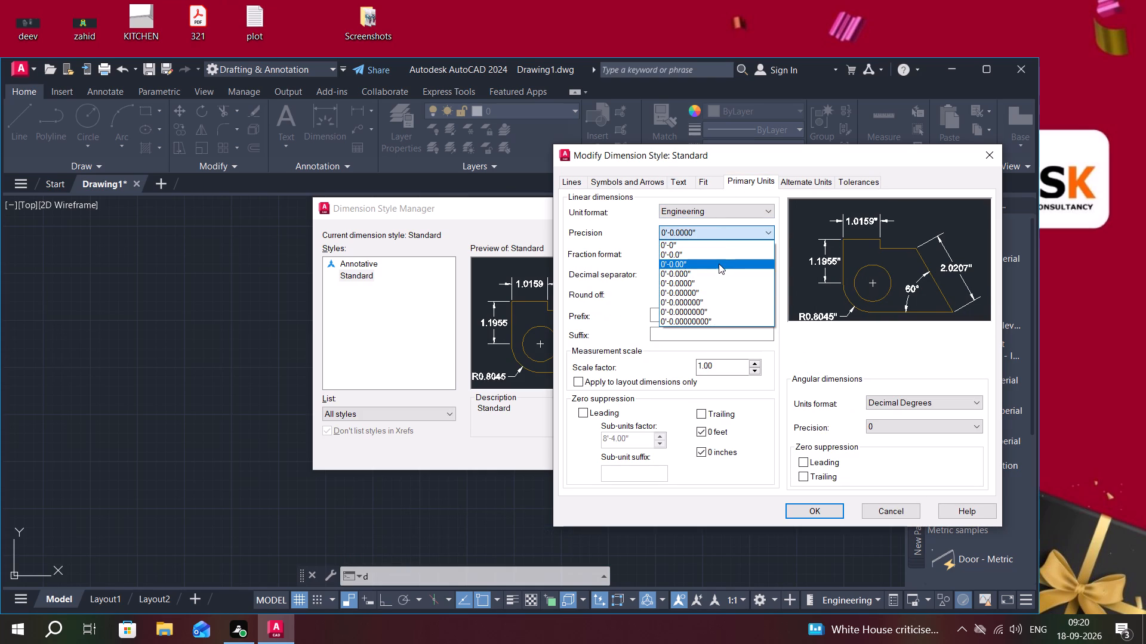
left_click(719, 264)
left_click(806, 511)
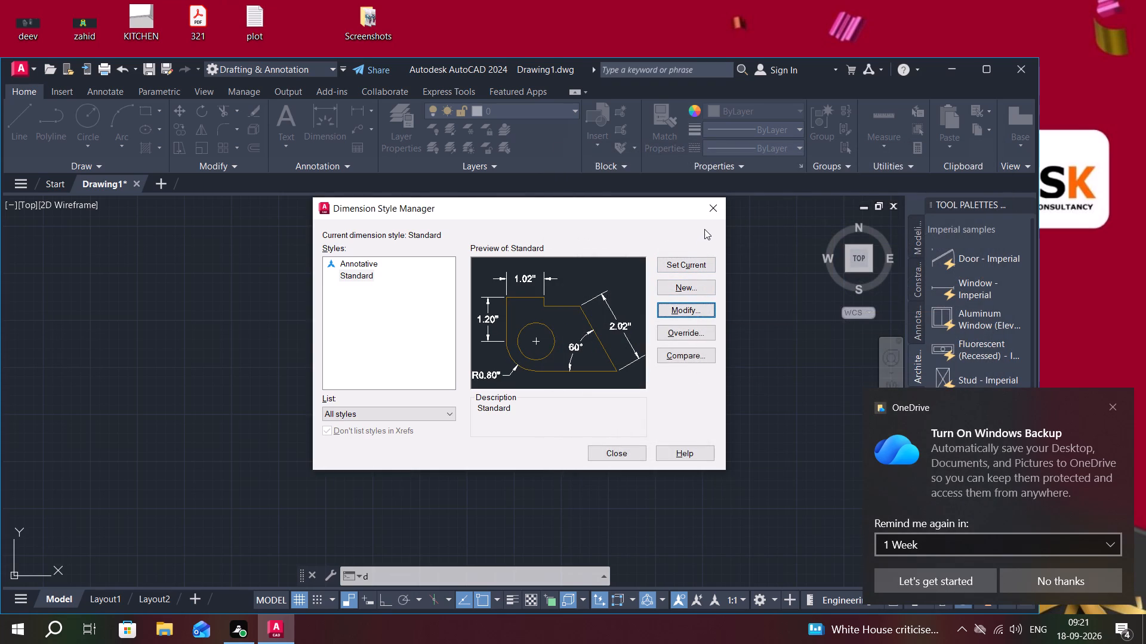
left_click(716, 202)
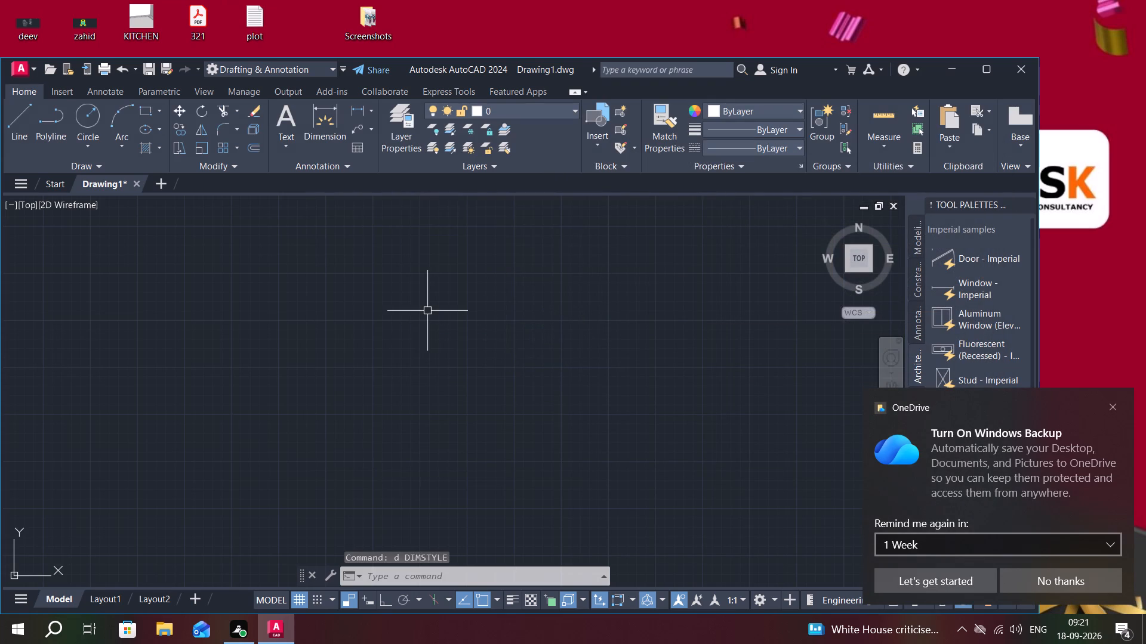
Draw a rectangle 27' long and 30' wide as the house's outer wall outline.
type("rec")
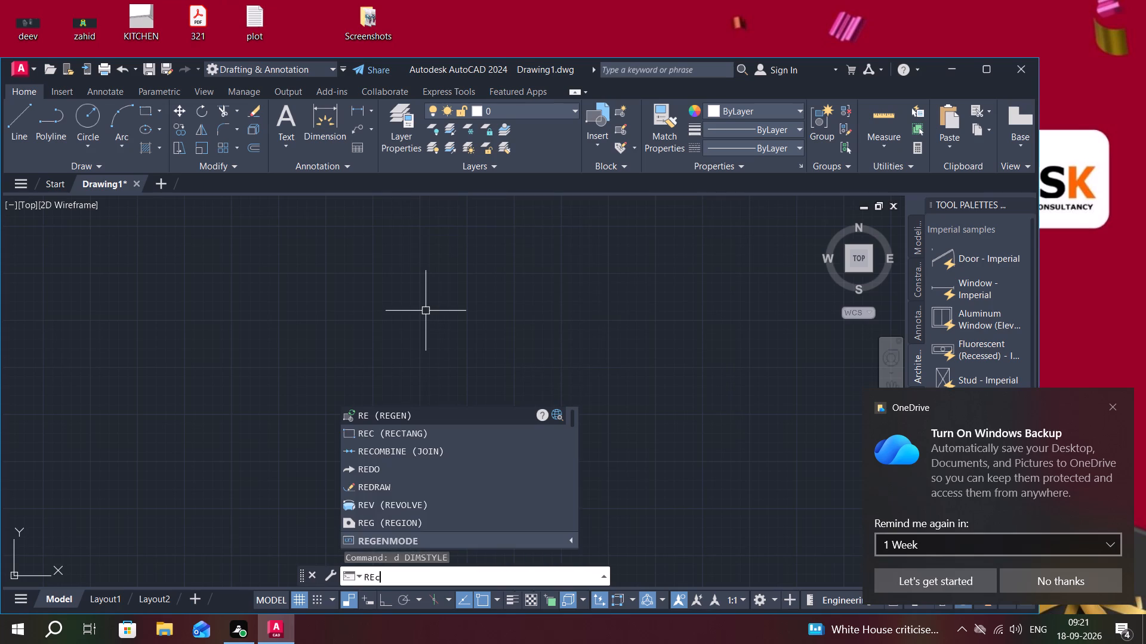
key("space")
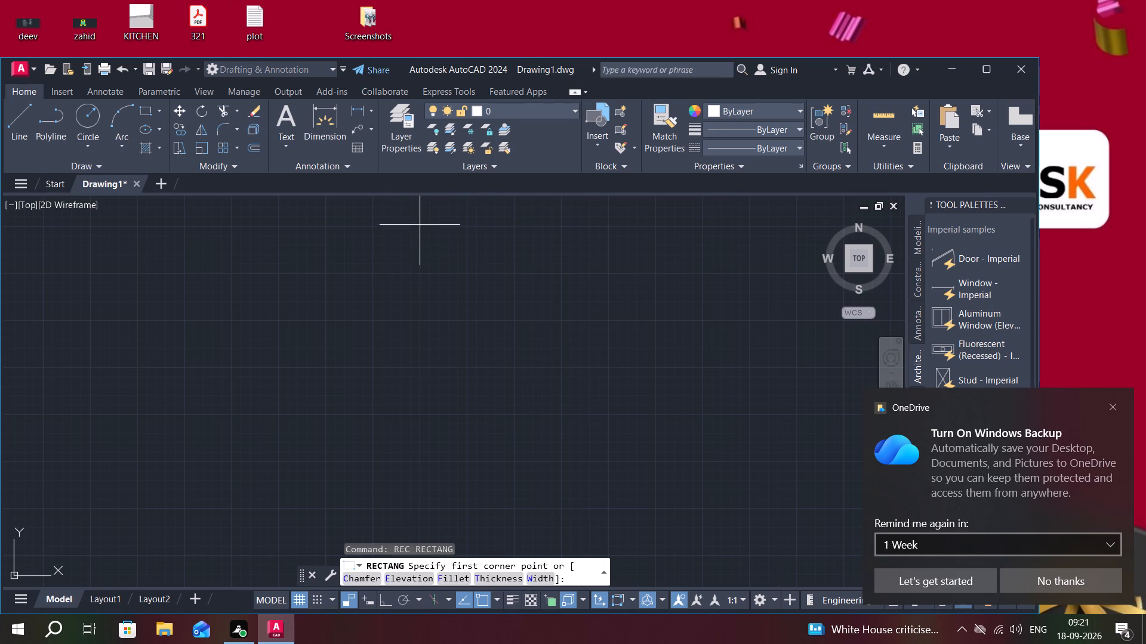
left_click(420, 224)
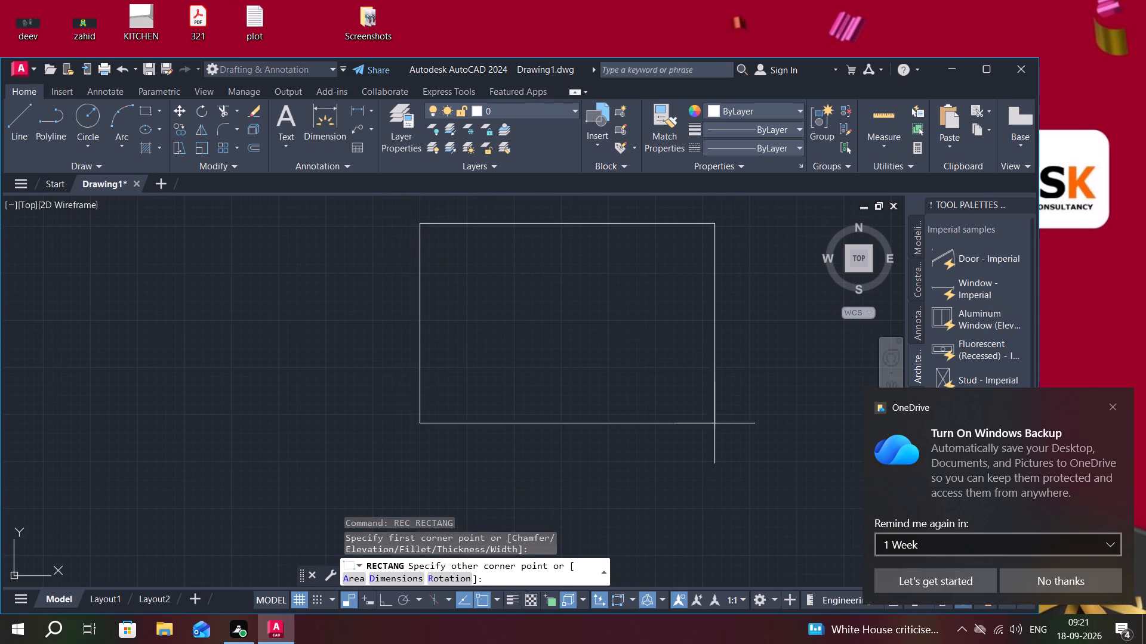
type("d")
key("space")
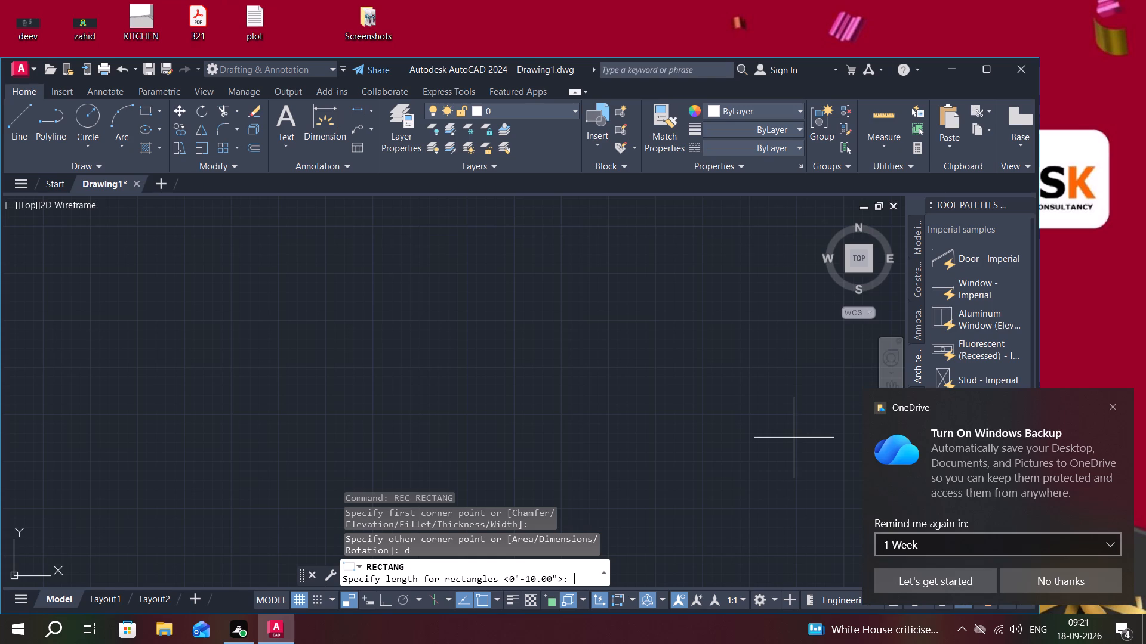
type("27'")
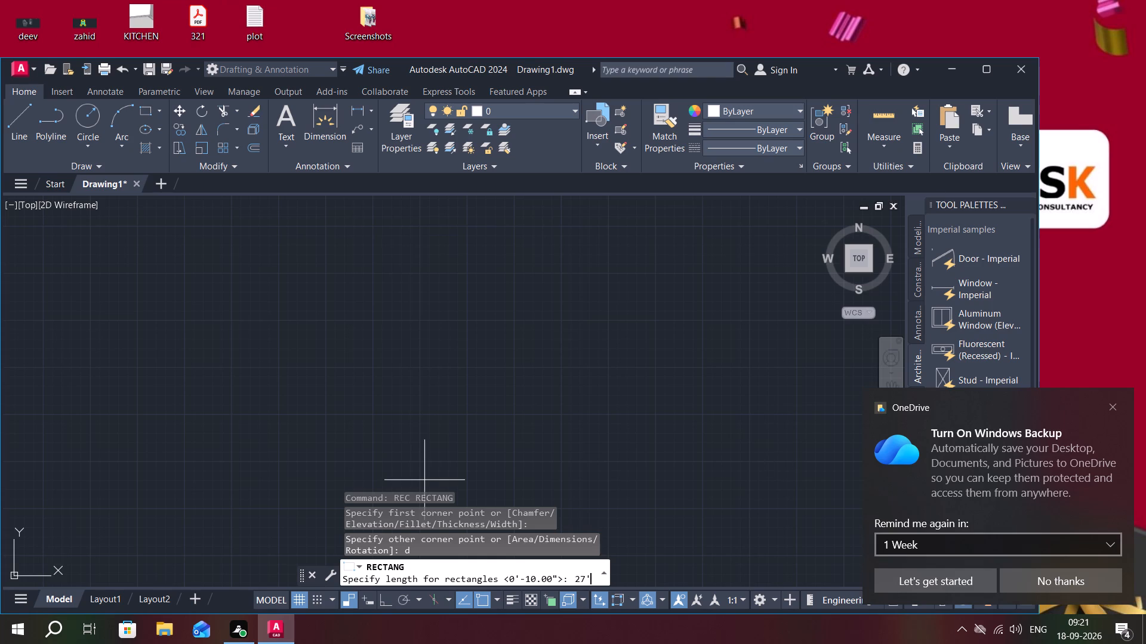
key("Return")
type("30'")
key("Return")
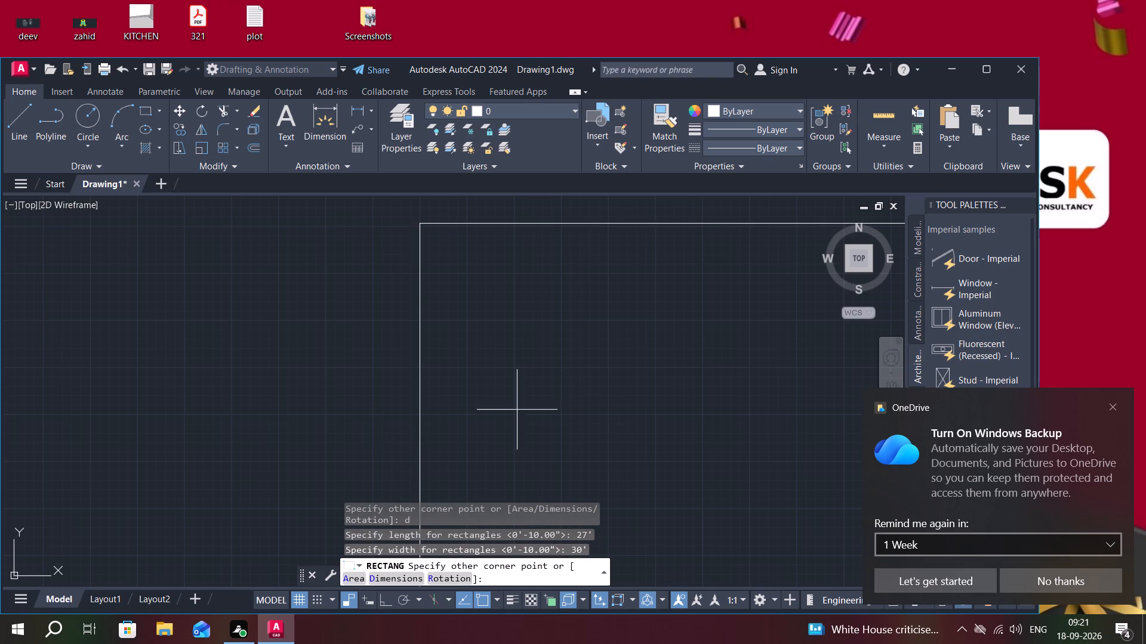
scroll(510, 370, "down", 6)
left_click(565, 265)
scroll(411, 332, "down", 3)
middle_click_drag(401, 336, 335, 562)
scroll(361, 367, "down", 1)
scroll(443, 363, "down", 1)
middle_click_drag(476, 351, 487, 343)
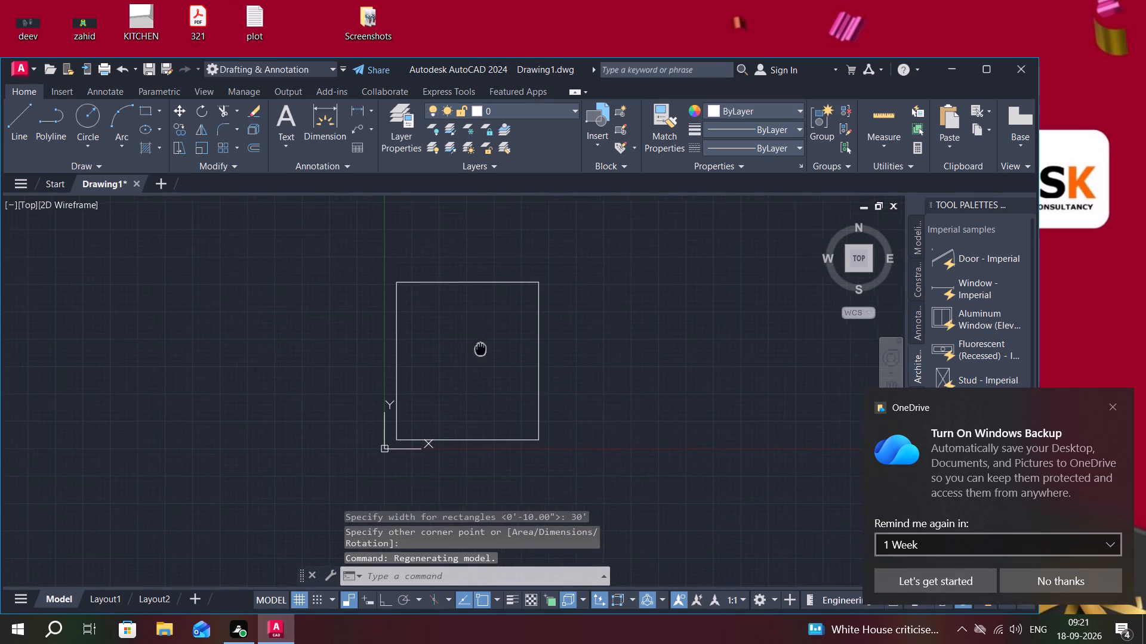
middle_click_drag(487, 343, 534, 267)
scroll(534, 276, "up", 2)
middle_click_drag(534, 279, 569, 350)
scroll(571, 351, "down", 1)
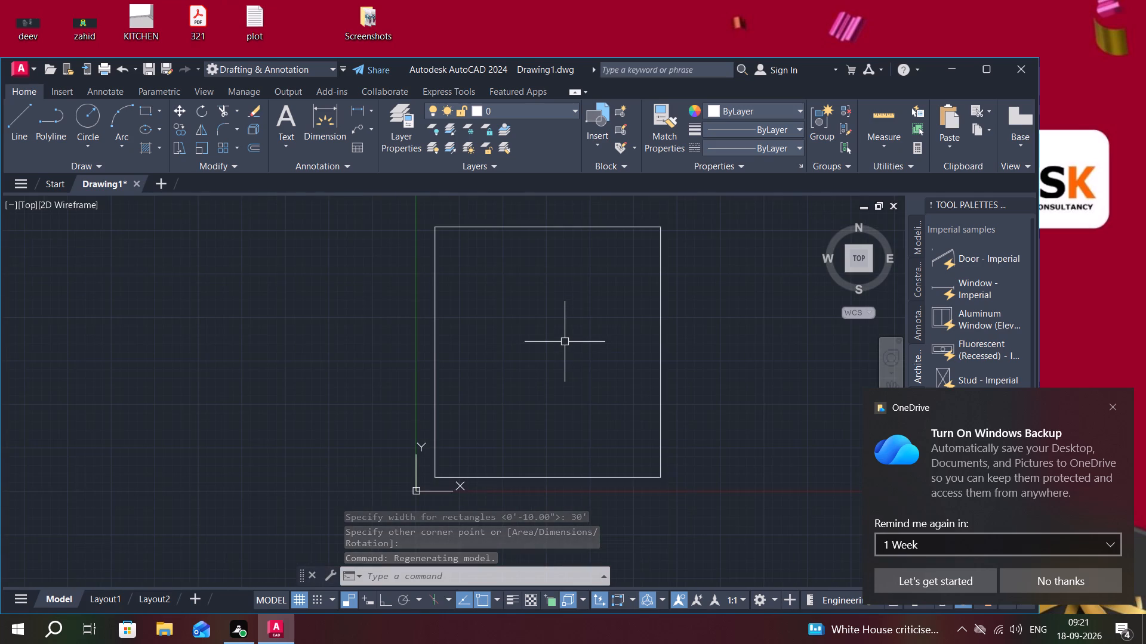
middle_click_drag(563, 338, 549, 339)
key("Escape")
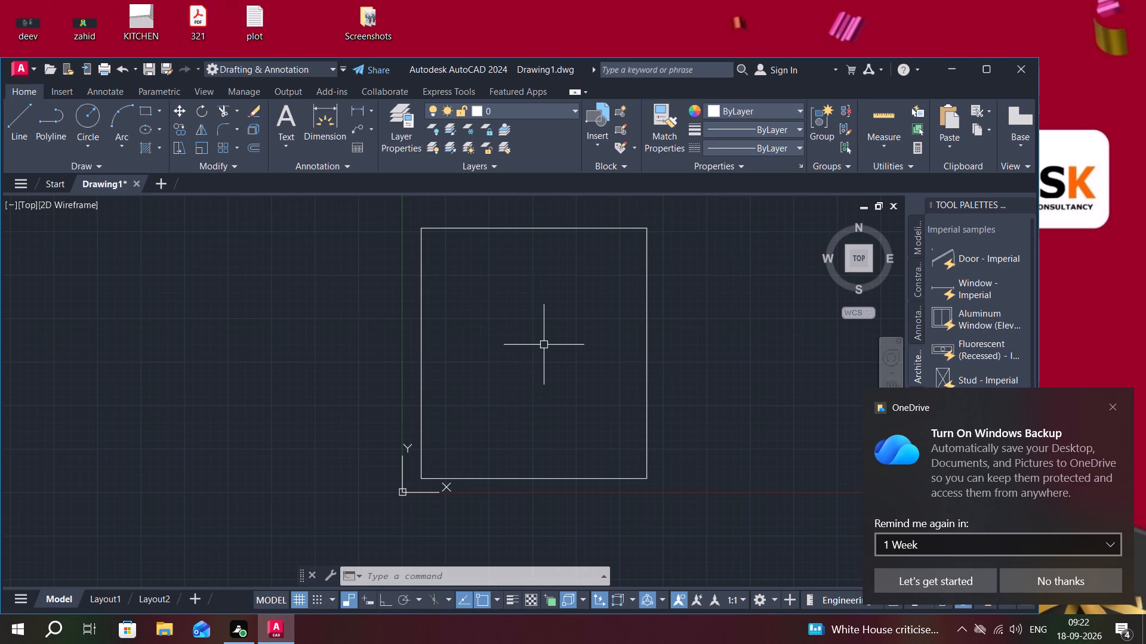
Offset the 27' by 30' rectangle 9" inward to form the outer wall thickness.
type("o")
key("space")
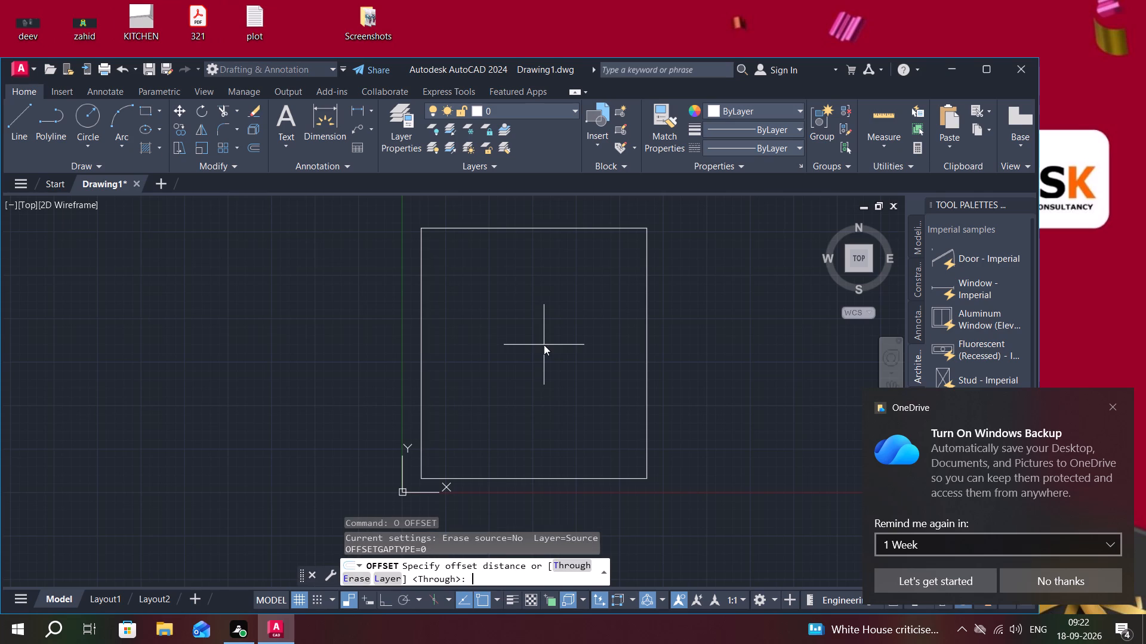
key("9")
key("shift+quotedbl")
key("Return")
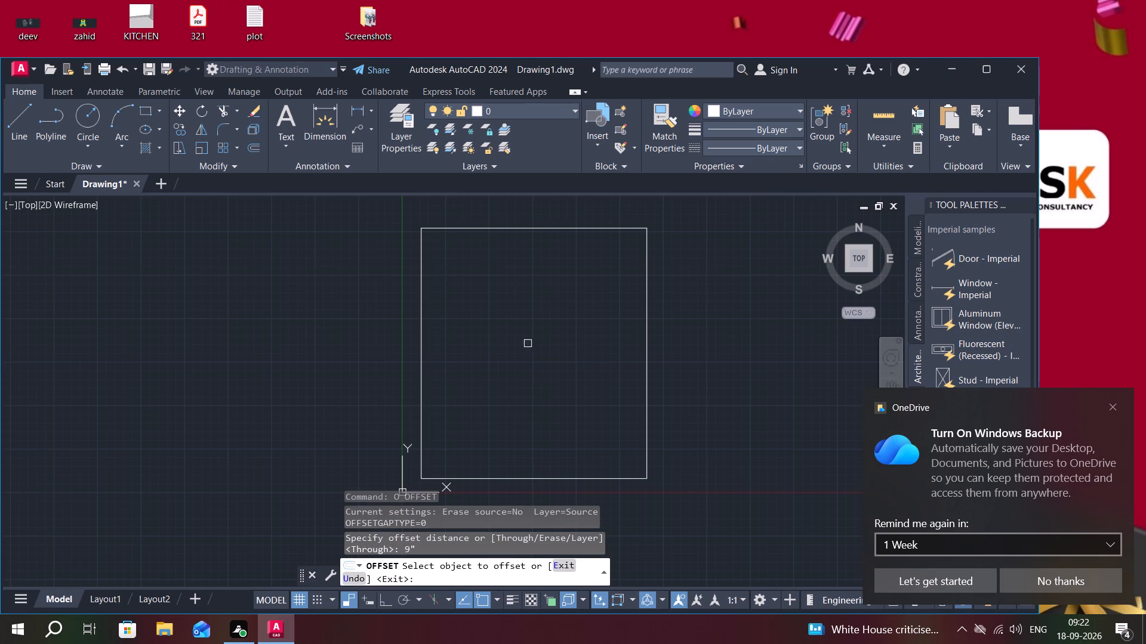
left_click(422, 295)
left_click(541, 290)
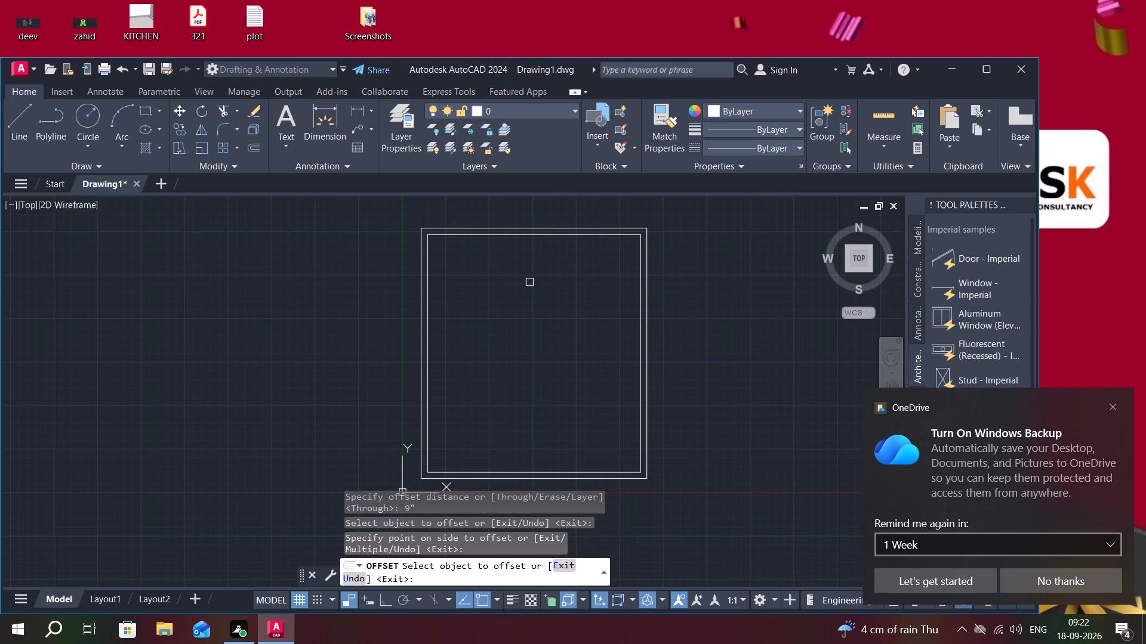
key("Escape")
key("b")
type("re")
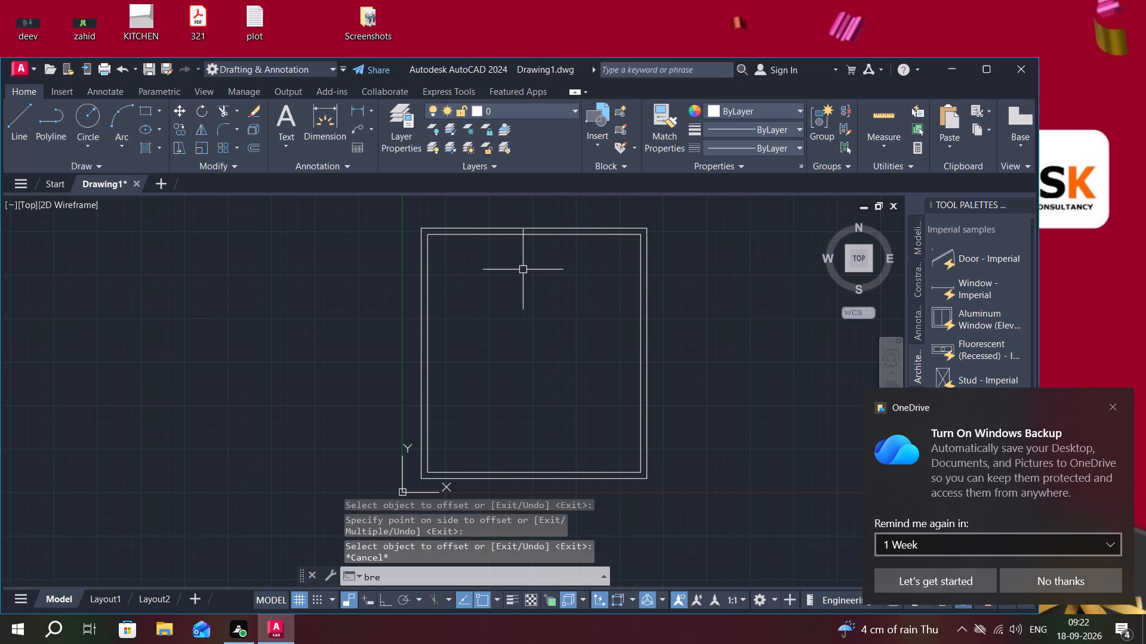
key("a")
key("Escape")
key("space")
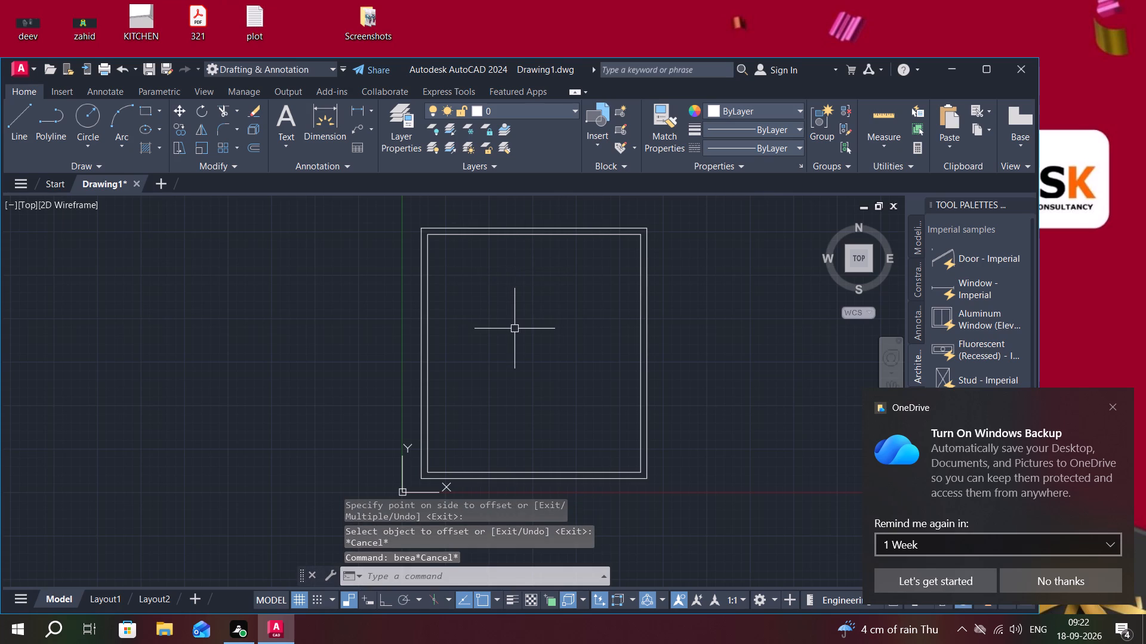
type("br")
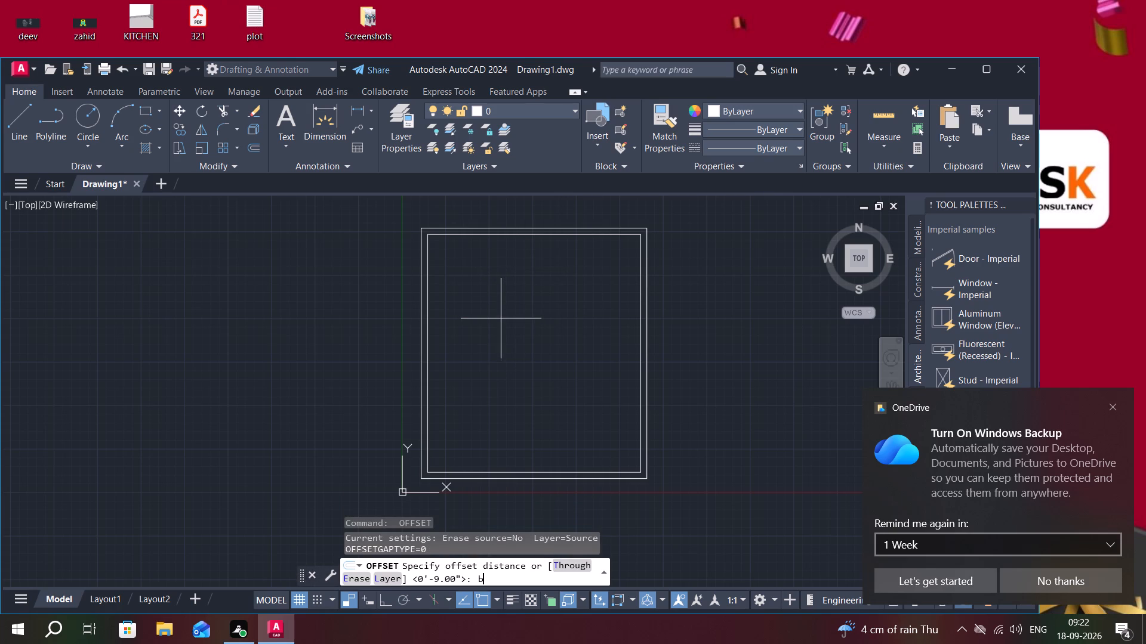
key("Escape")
Break the inner wall rectangle at its upper-left corner using Break at Point.
type("bre")
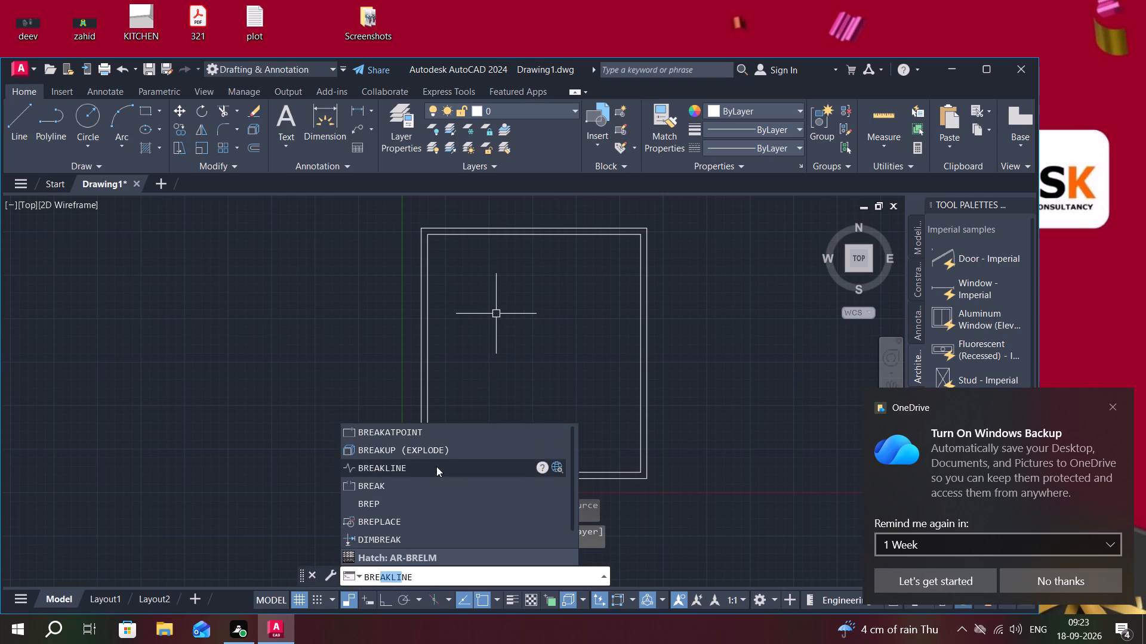
left_click(439, 432)
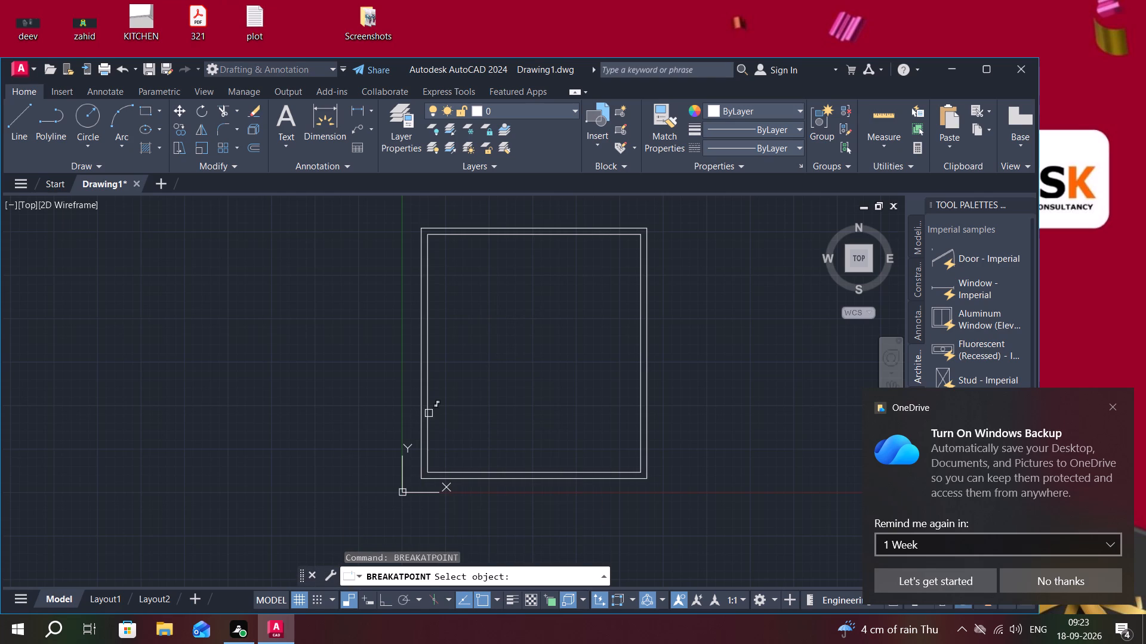
left_click(429, 413)
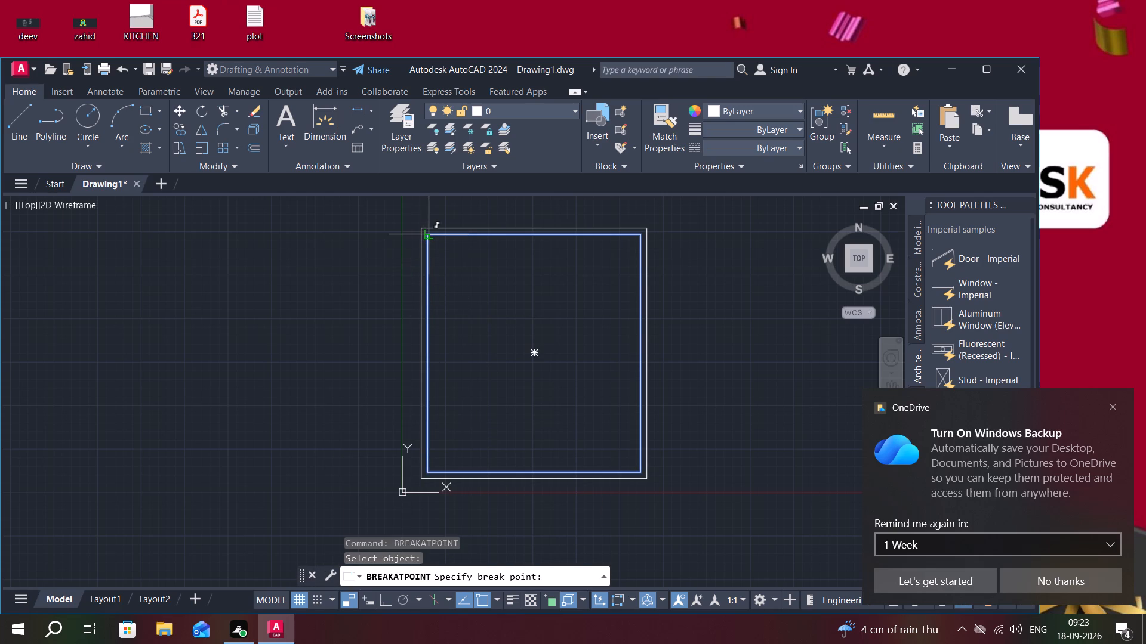
scroll(429, 237, "up", 5)
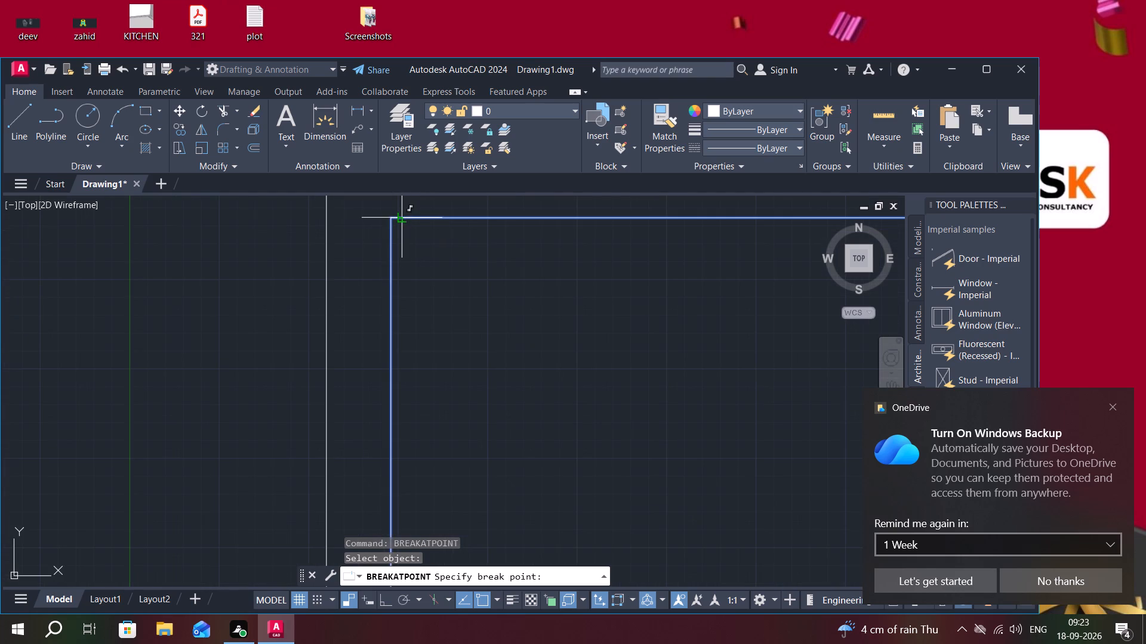
left_click(394, 216)
Break the inner wall polyline at its upper-right corner so the top line becomes a separate segment.
scroll(482, 264, "down", 2)
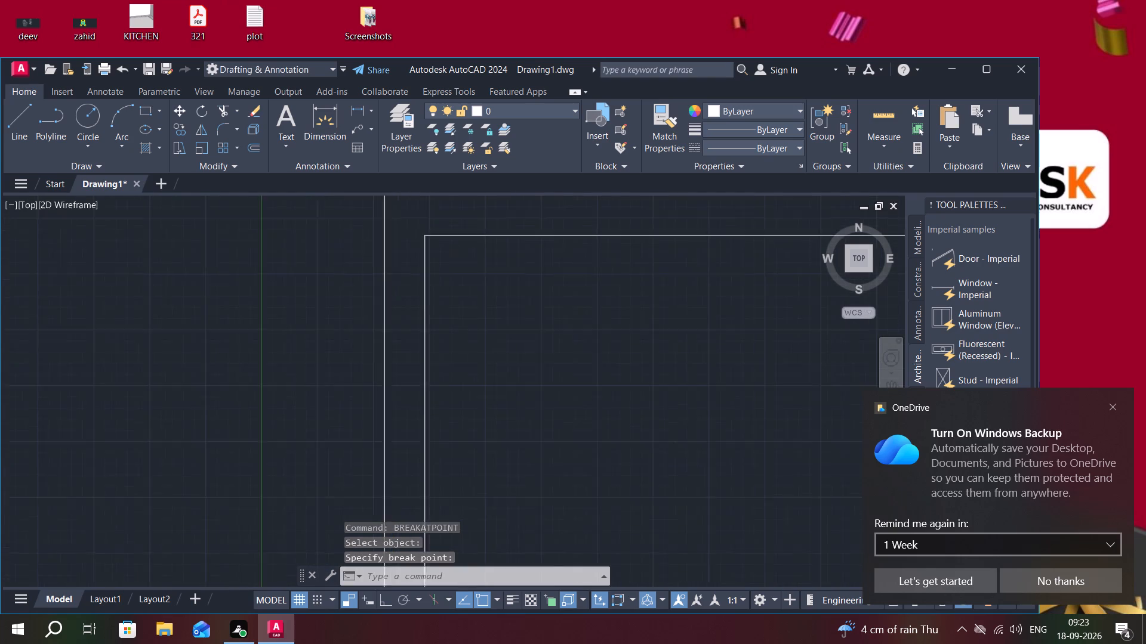
scroll(510, 301, "down", 2)
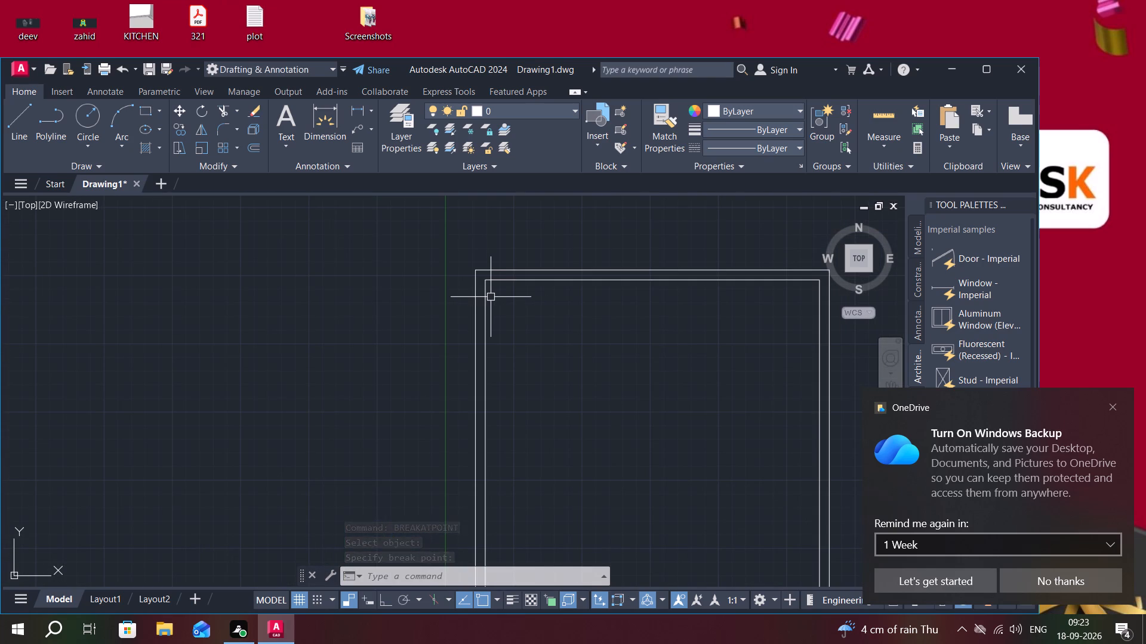
key("space")
left_click(566, 280)
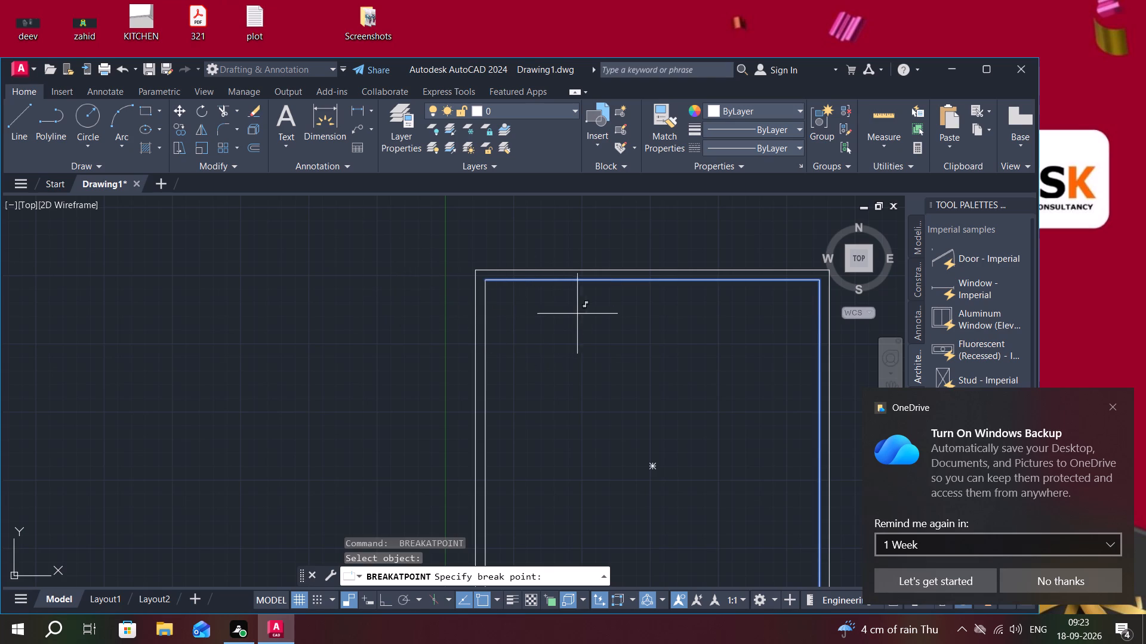
middle_click_drag(600, 317, 489, 310)
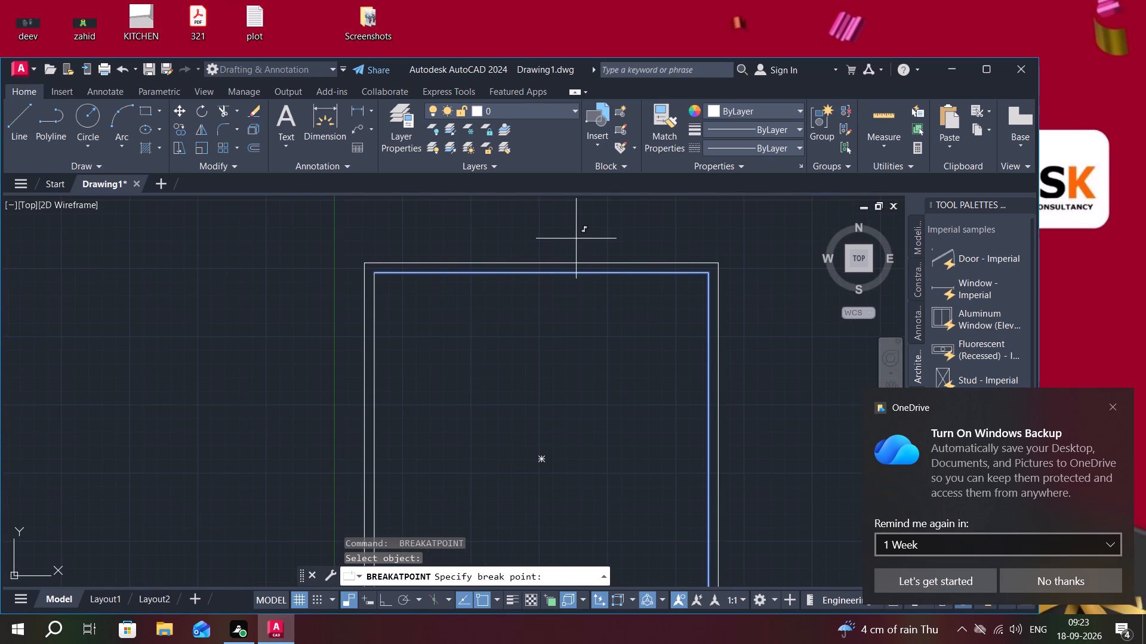
left_click(707, 273)
Break the inner wall polyline at its lower-right corner to separate the east line from the bottom line.
scroll(554, 352, "down", 1)
middle_click_drag(557, 349, 548, 224)
middle_click_drag(599, 244, 599, 239)
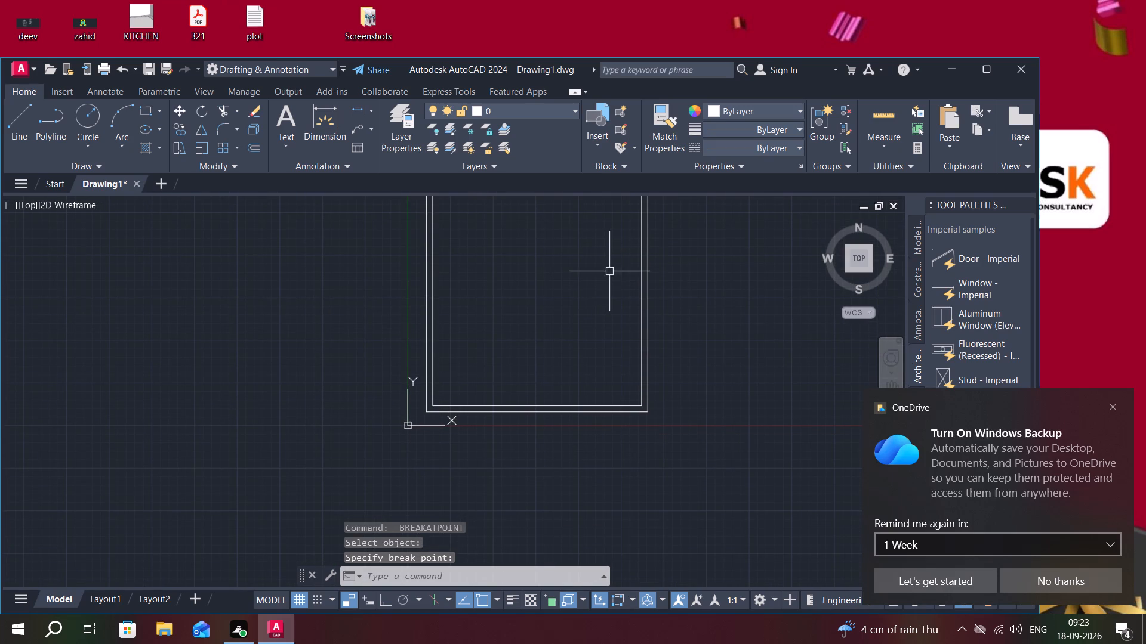
key("space")
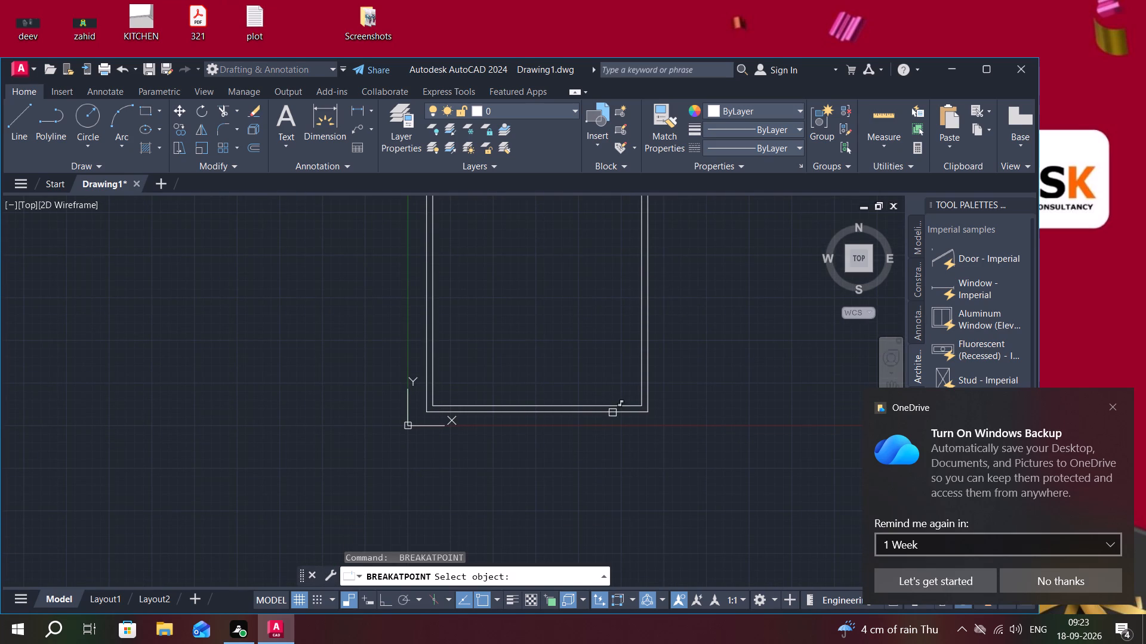
left_click(611, 407)
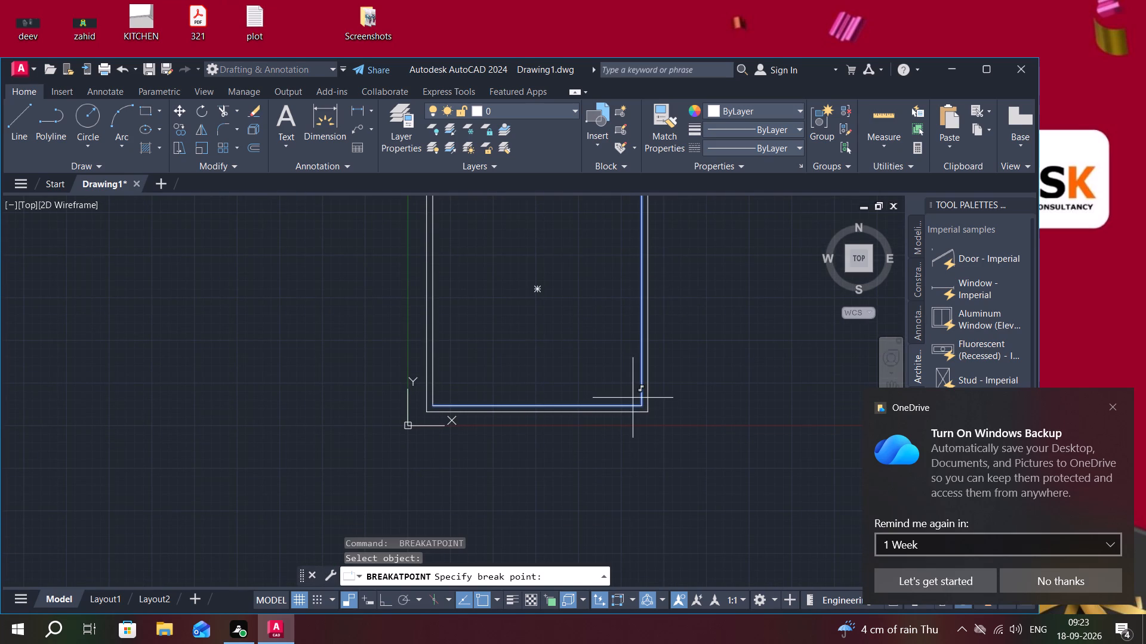
left_click(642, 401)
middle_click_drag(568, 314, 643, 426)
key("Escape")
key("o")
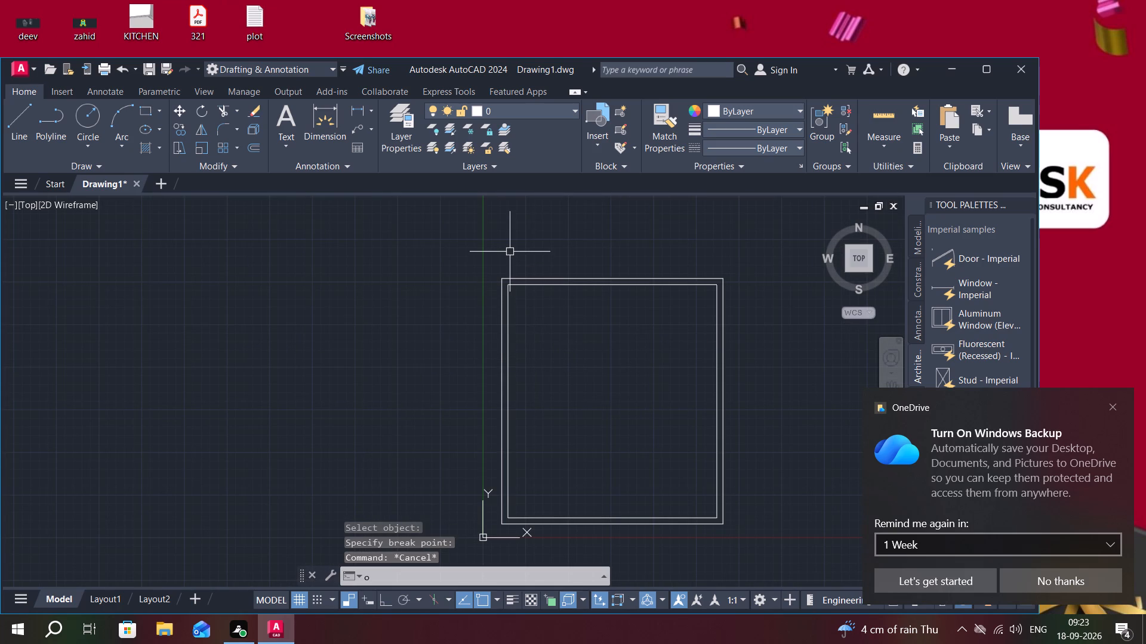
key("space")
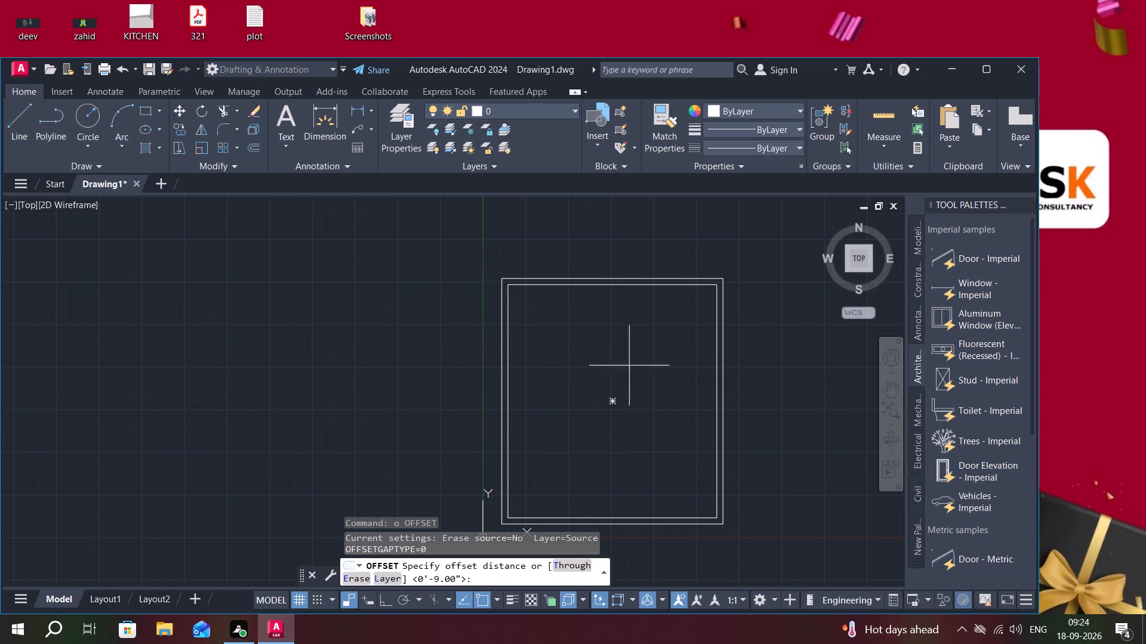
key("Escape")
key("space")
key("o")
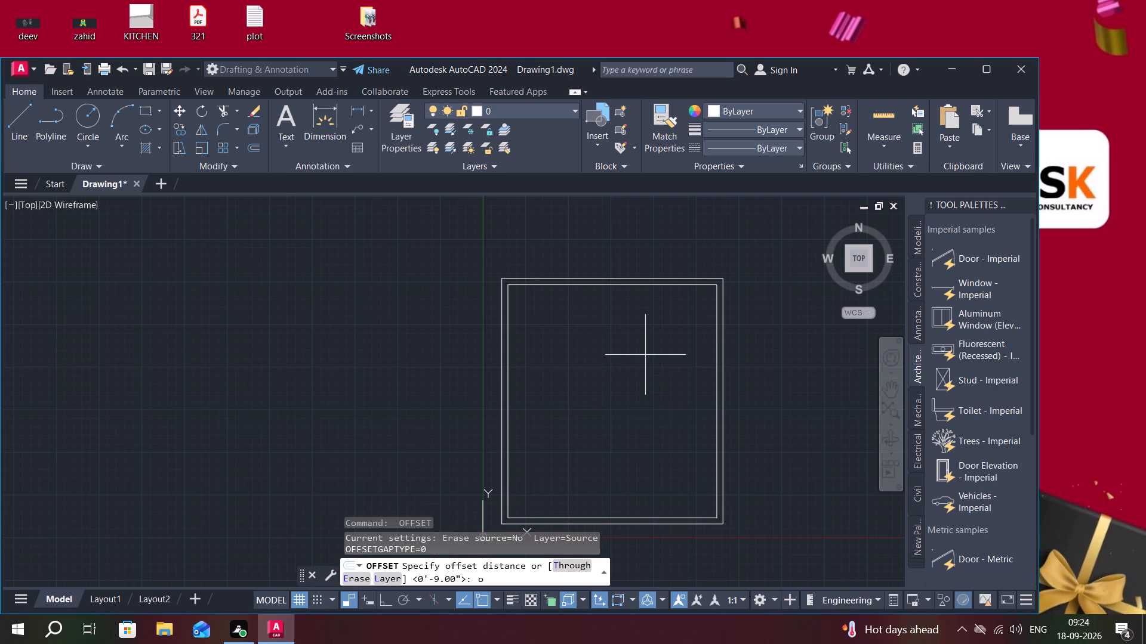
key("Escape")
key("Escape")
Offset the inner line of the east wall 10' toward the inside of the house.
key("o")
key("space")
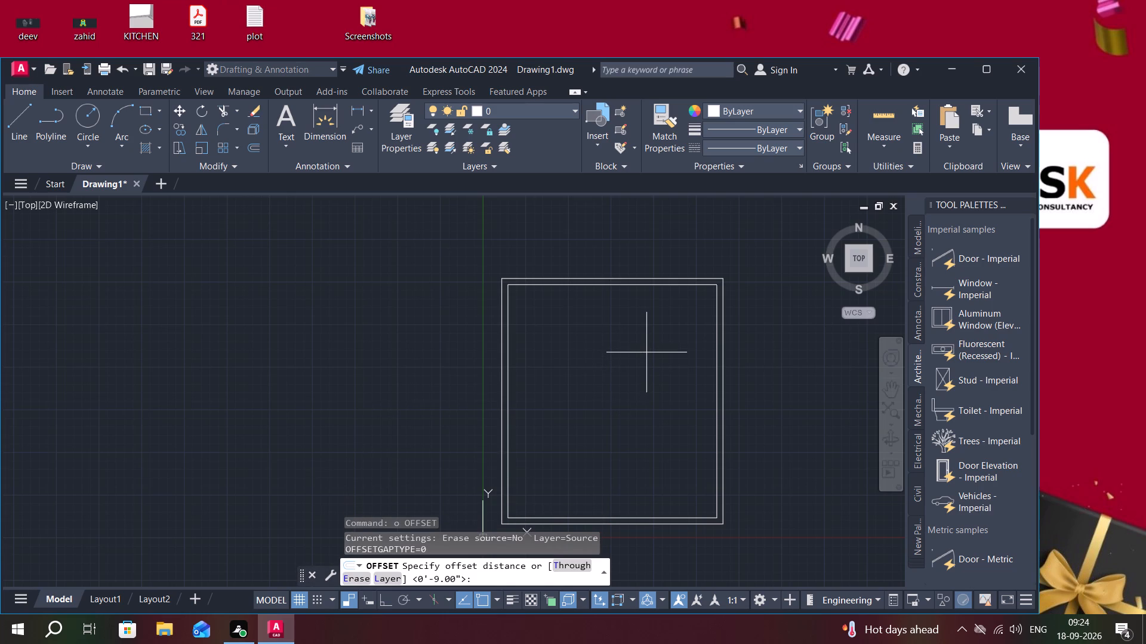
type("10'")
key("Return")
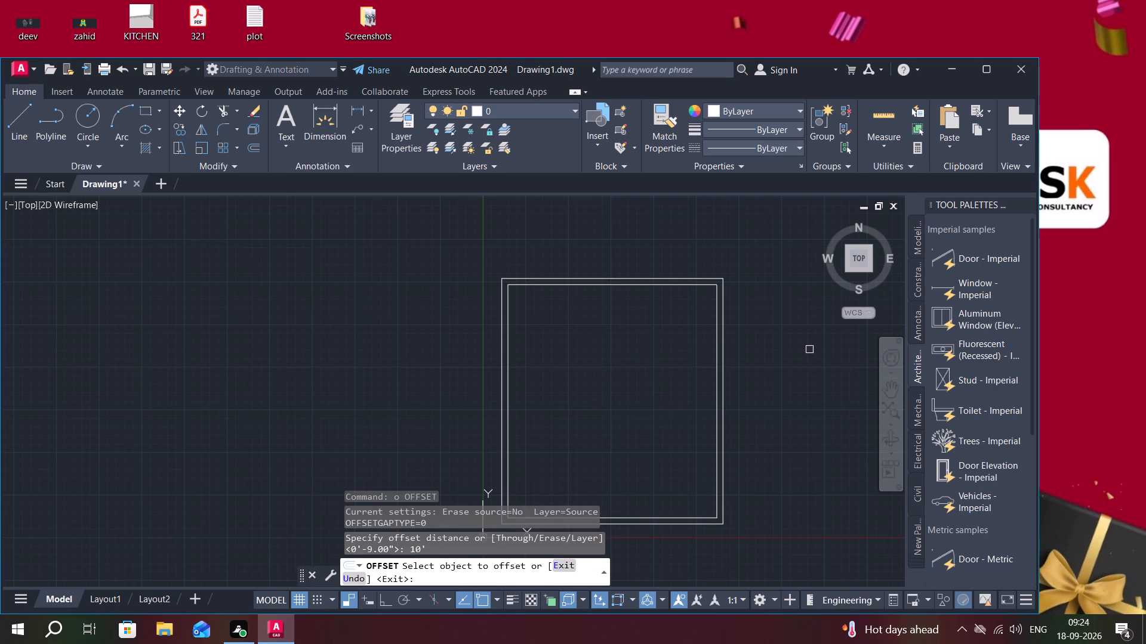
left_click(714, 383)
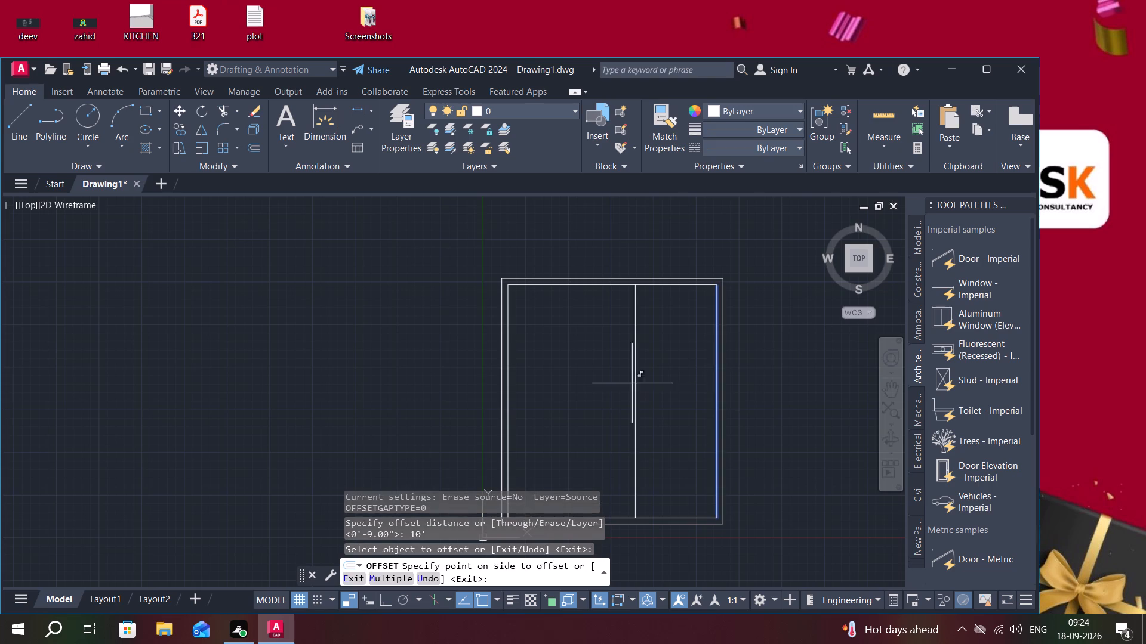
left_click(615, 391)
key("Escape")
Offset the inner line of the west wall 7' toward the inside of the house.
type("o")
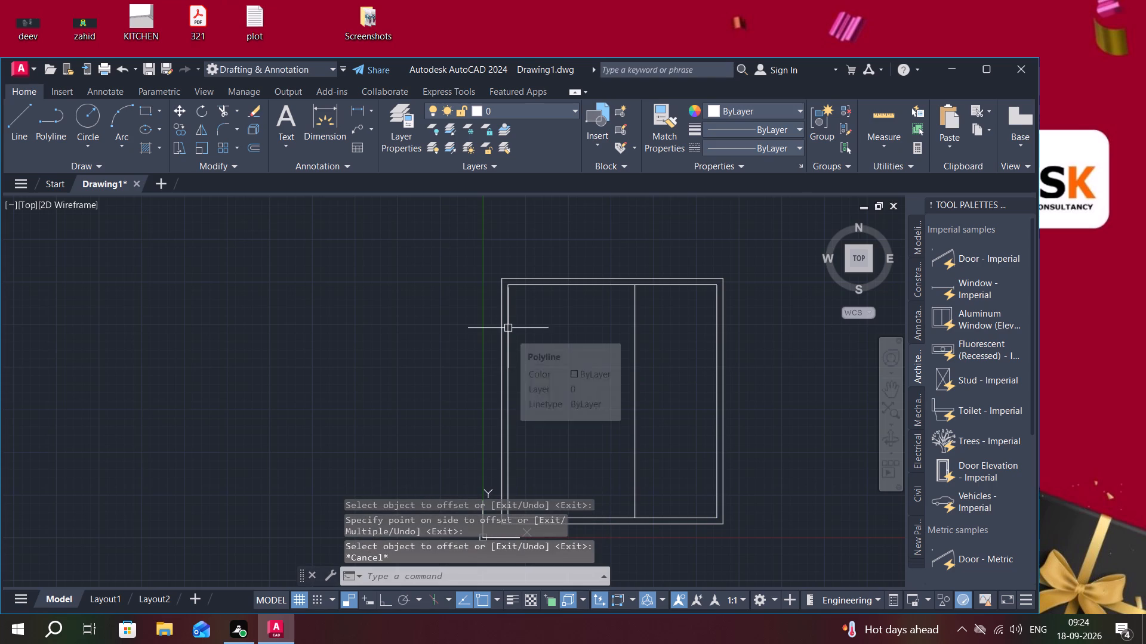
key("space")
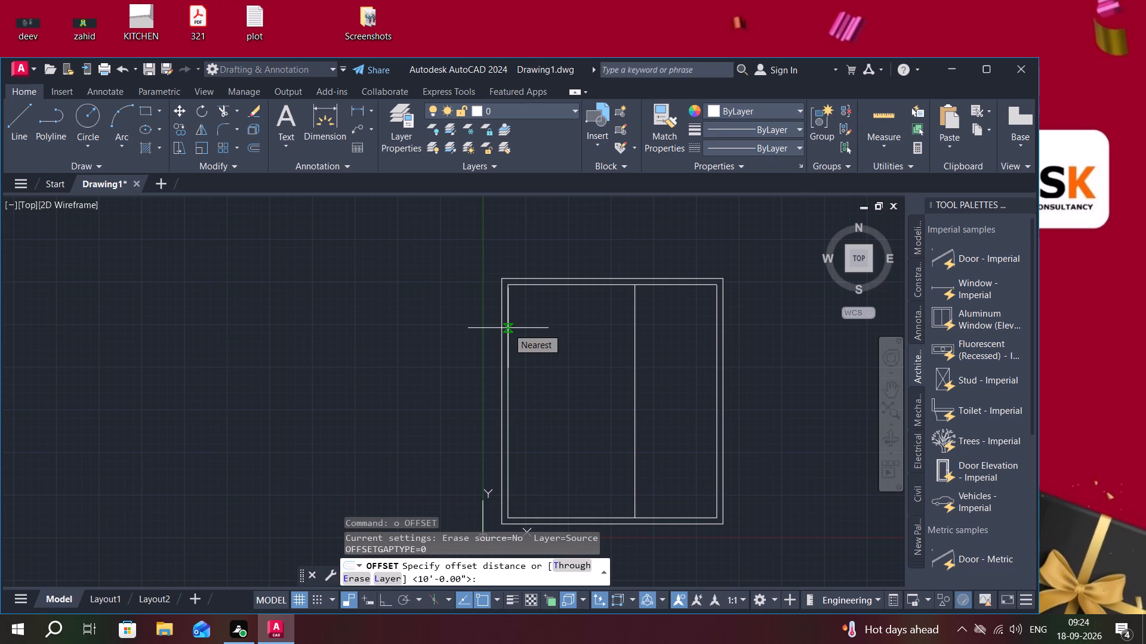
type("7'")
key("space")
left_click(507, 328)
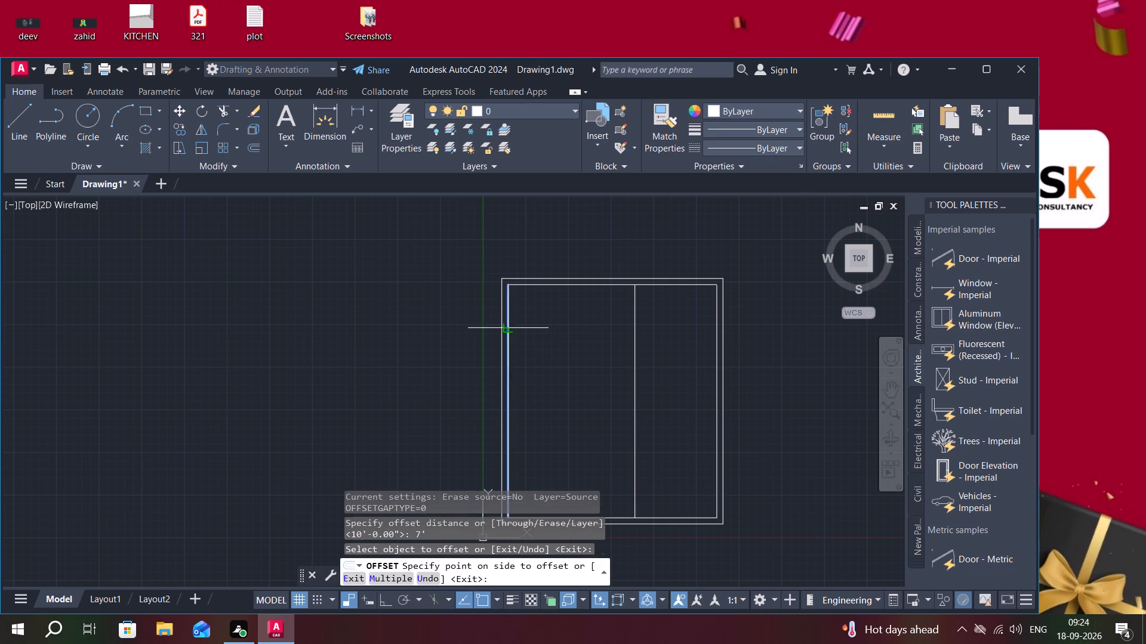
left_click(553, 333)
Quick-measure the width of the middle bay between the two vertical partition lines.
left_click(870, 111)
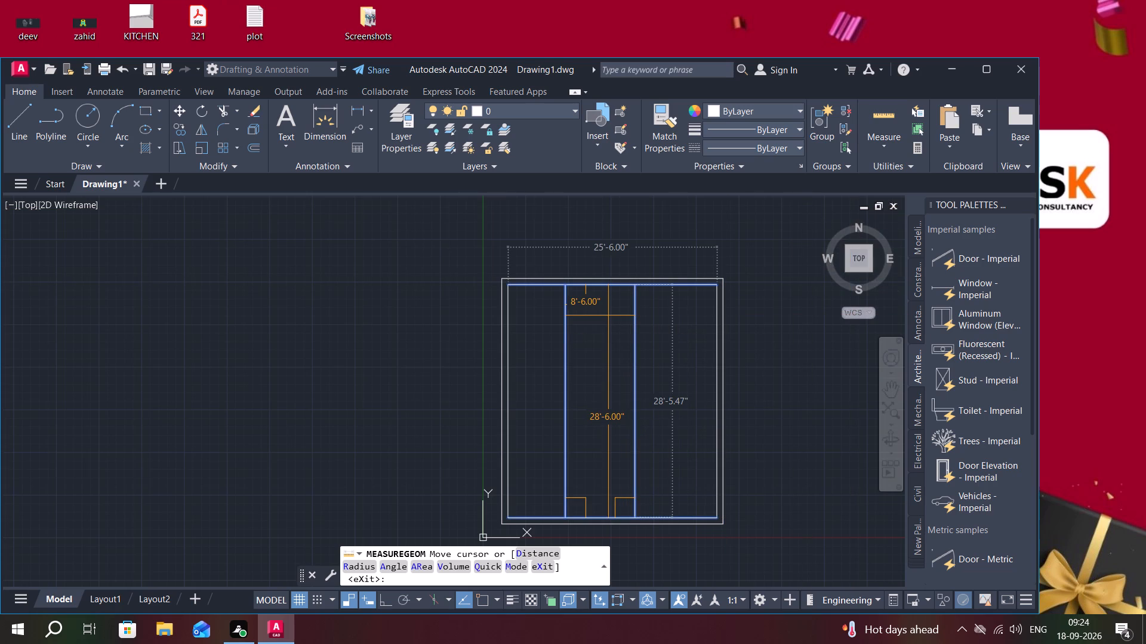
key("Escape")
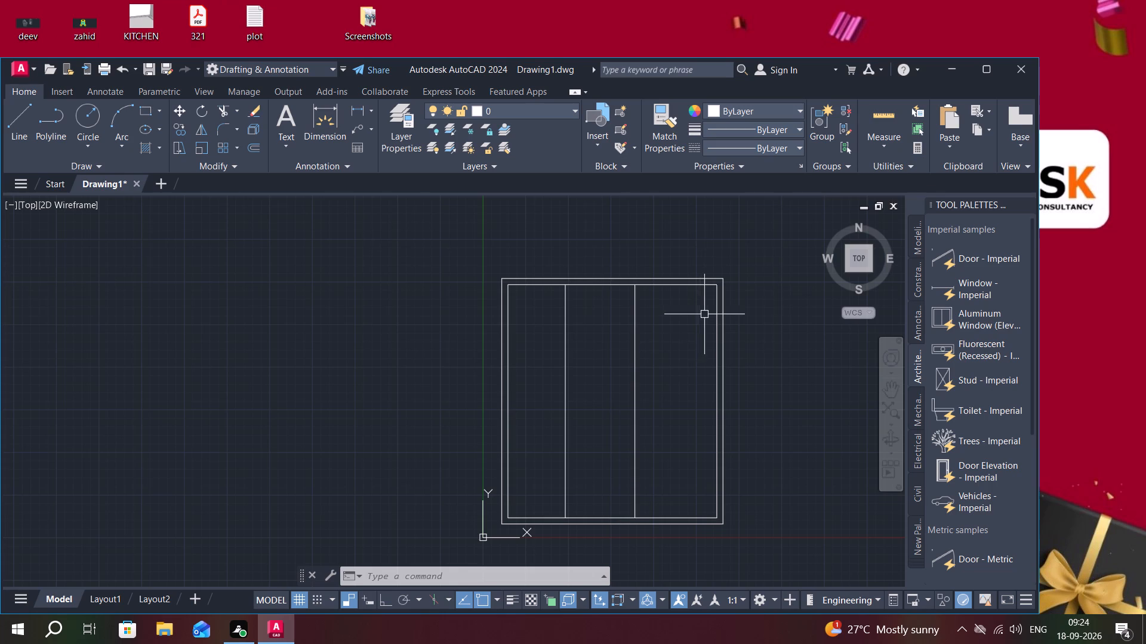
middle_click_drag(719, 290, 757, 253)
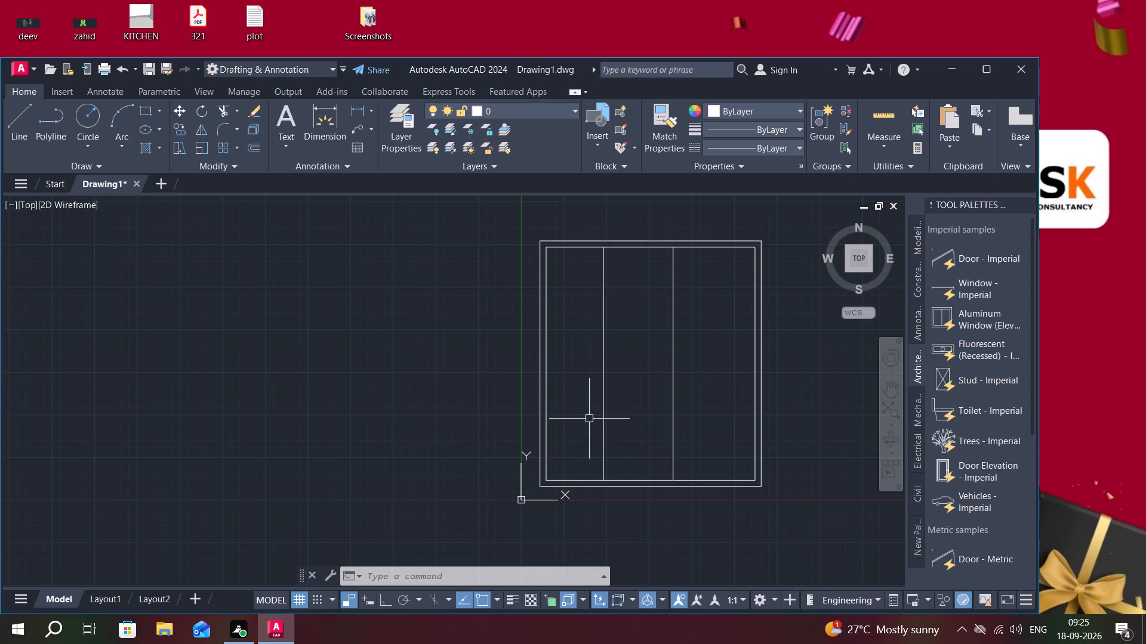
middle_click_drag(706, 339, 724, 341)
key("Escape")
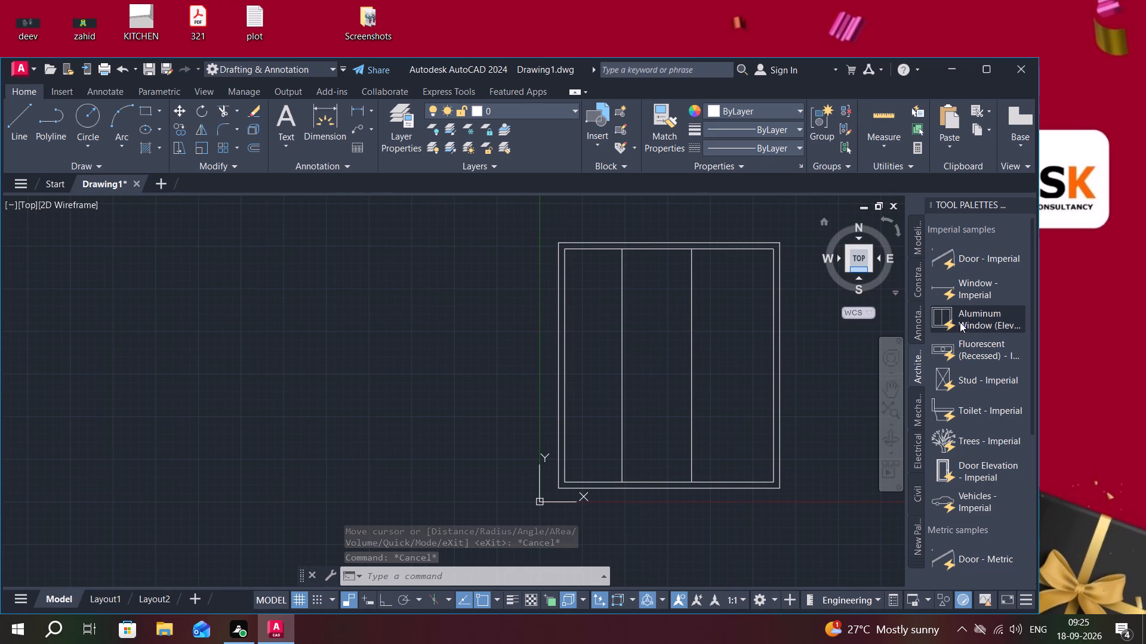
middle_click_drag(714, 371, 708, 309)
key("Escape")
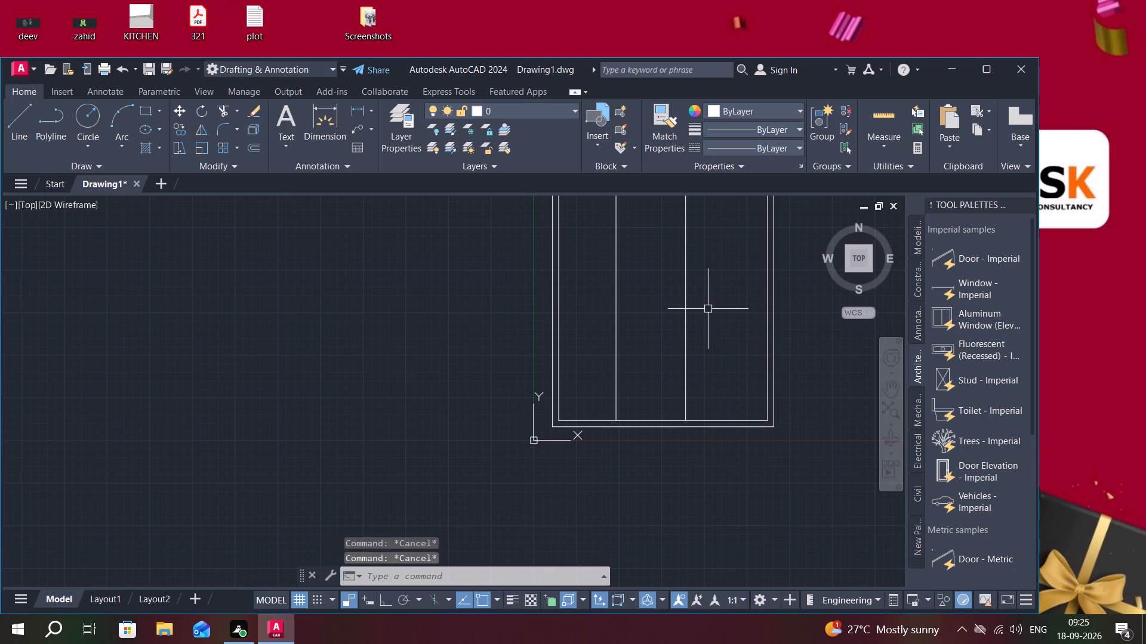
Offset the inner line of the north wall 10' down into the house.
type("o")
key("space")
middle_click_drag(710, 308, 711, 381)
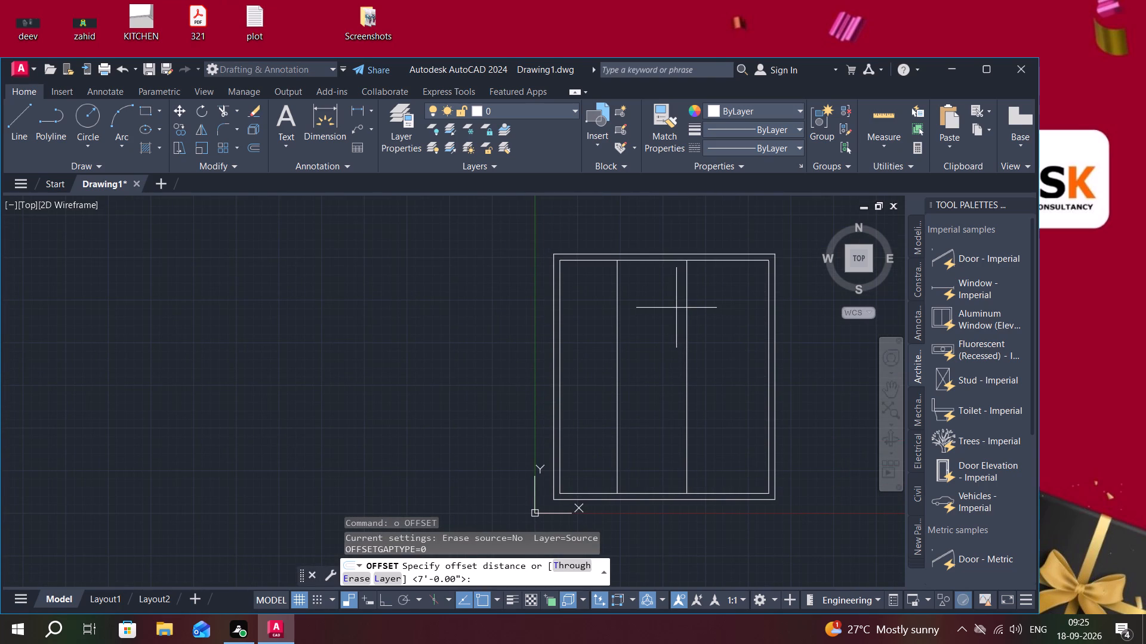
key("1")
key("0")
key("apostrophe")
key("space")
left_click(671, 259)
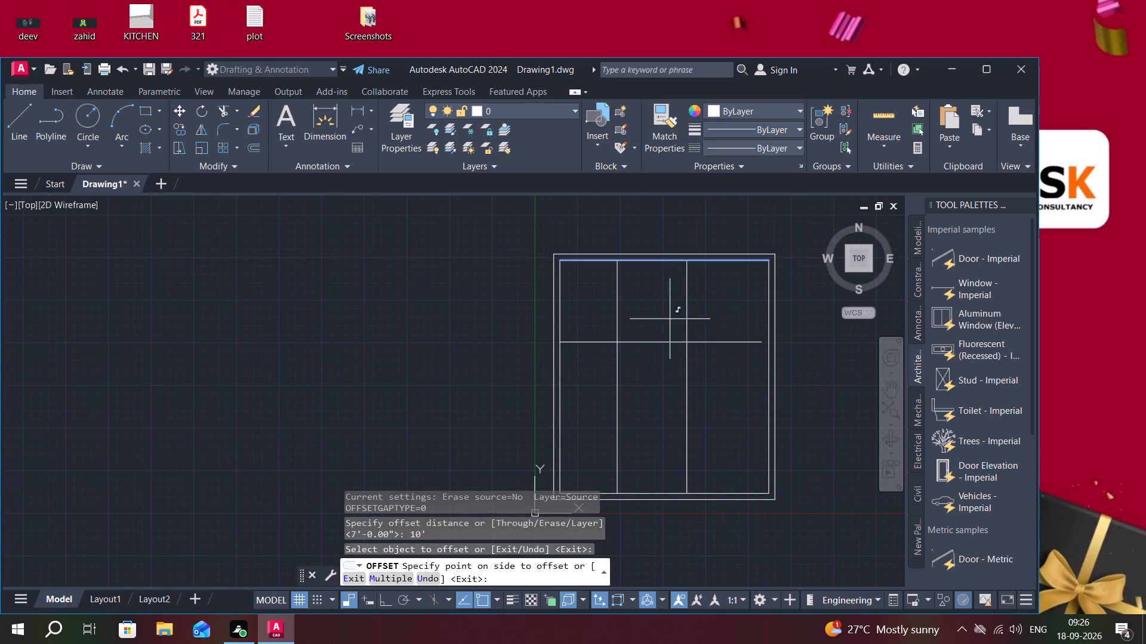
left_click(678, 375)
key("Escape")
Extend the new horizontal partition line to the inner face of the east wall.
key("e")
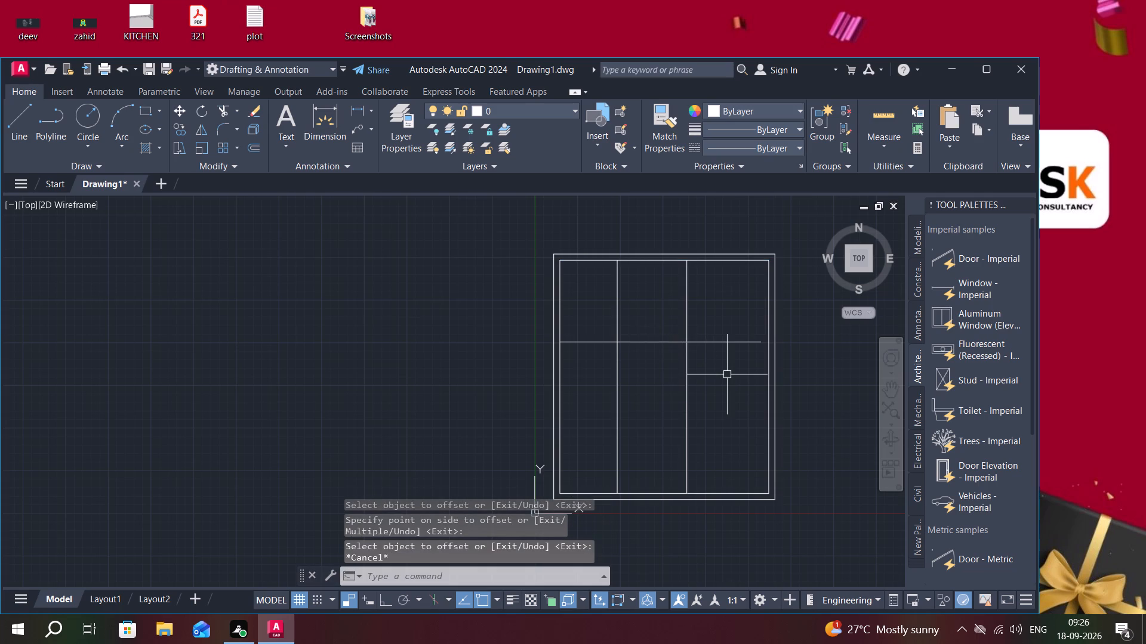
type("x")
key("space")
left_click(751, 343)
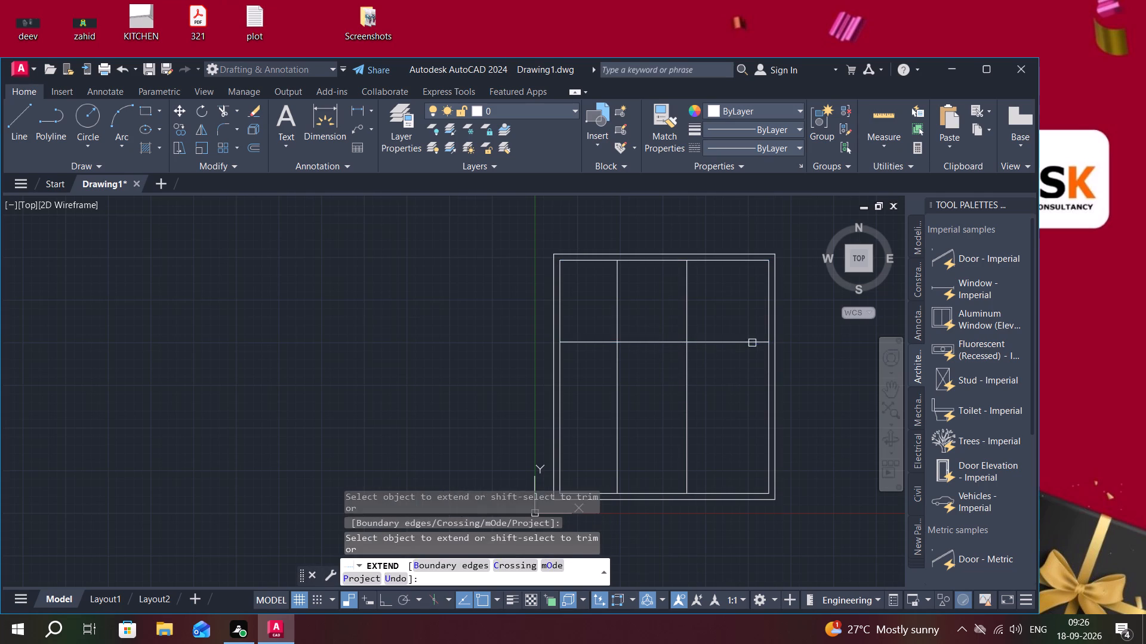
key("Escape")
Offset the inner line of the south wall 11'6" up into the house.
middle_click_drag(758, 392, 741, 309)
scroll(758, 392, "up", 1)
key("Escape")
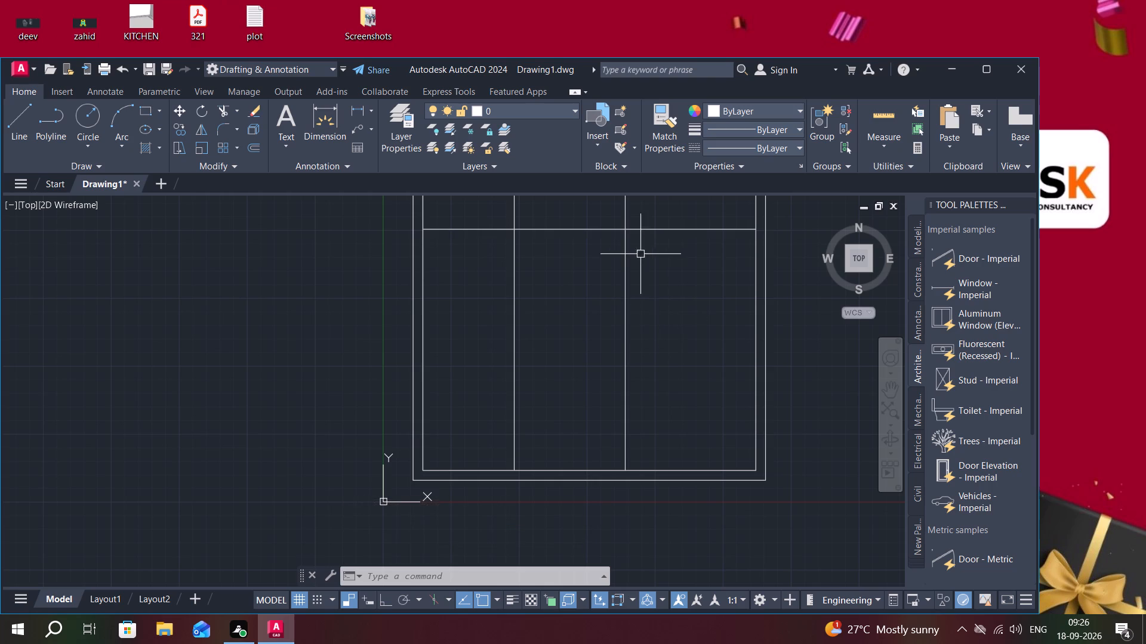
key("o")
key("space")
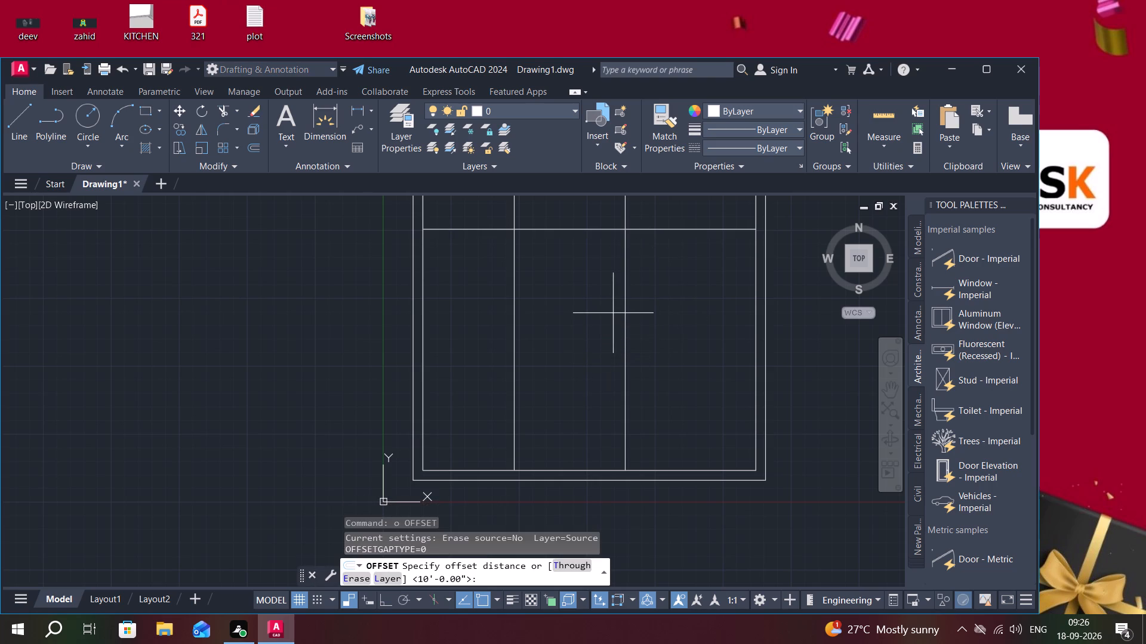
type("11")
key("apostrophe")
type("6\"")
key("Return")
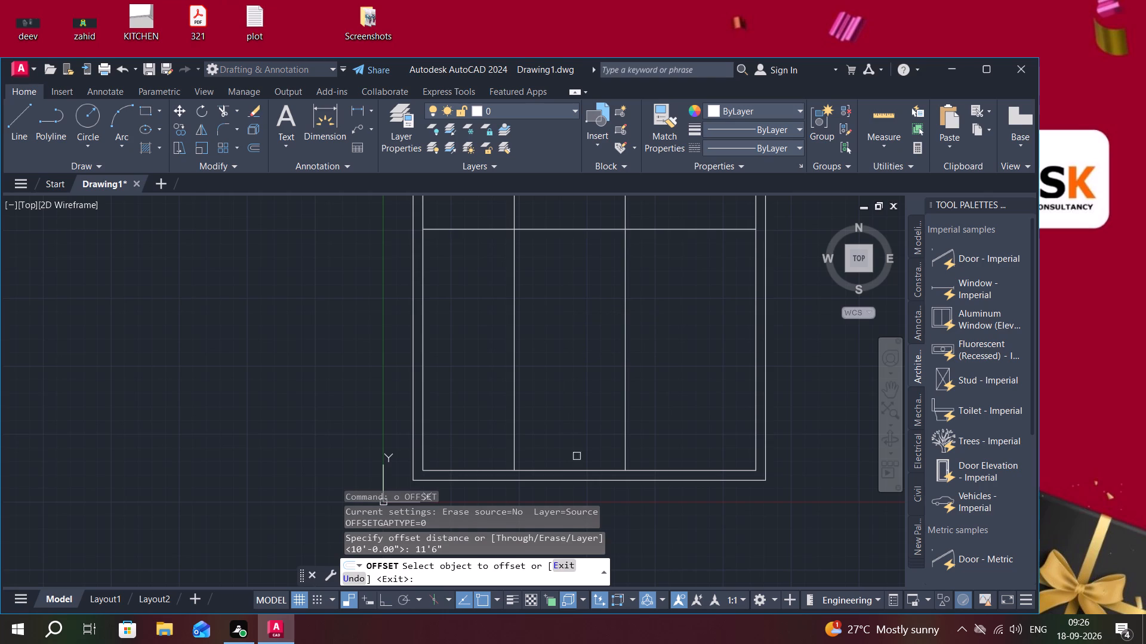
left_click(584, 469)
left_click(588, 353)
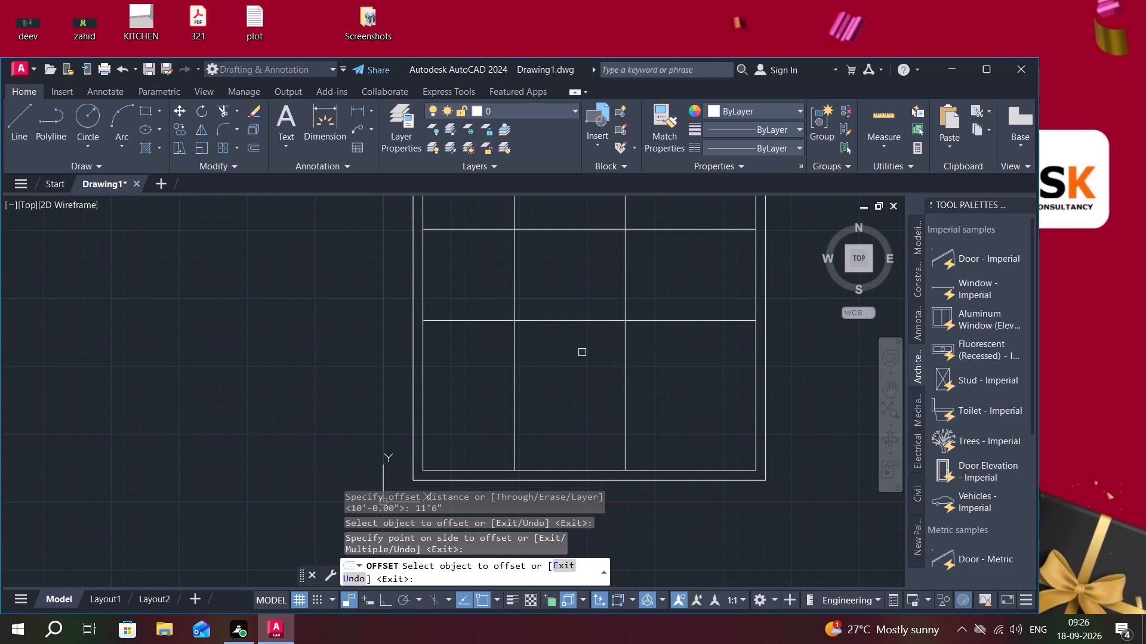
key("Escape")
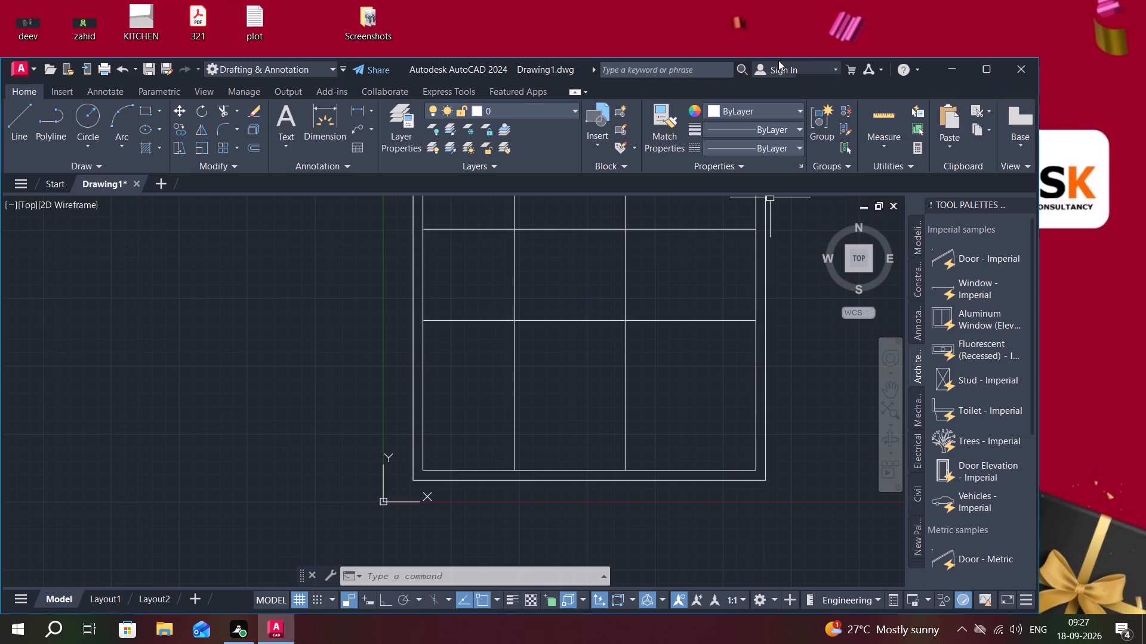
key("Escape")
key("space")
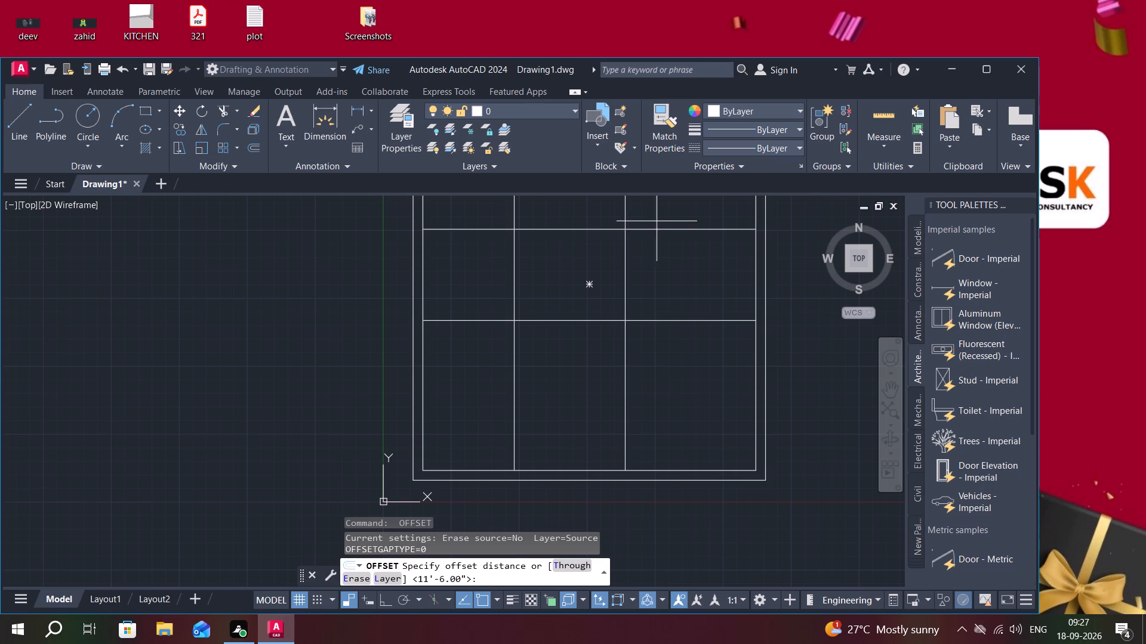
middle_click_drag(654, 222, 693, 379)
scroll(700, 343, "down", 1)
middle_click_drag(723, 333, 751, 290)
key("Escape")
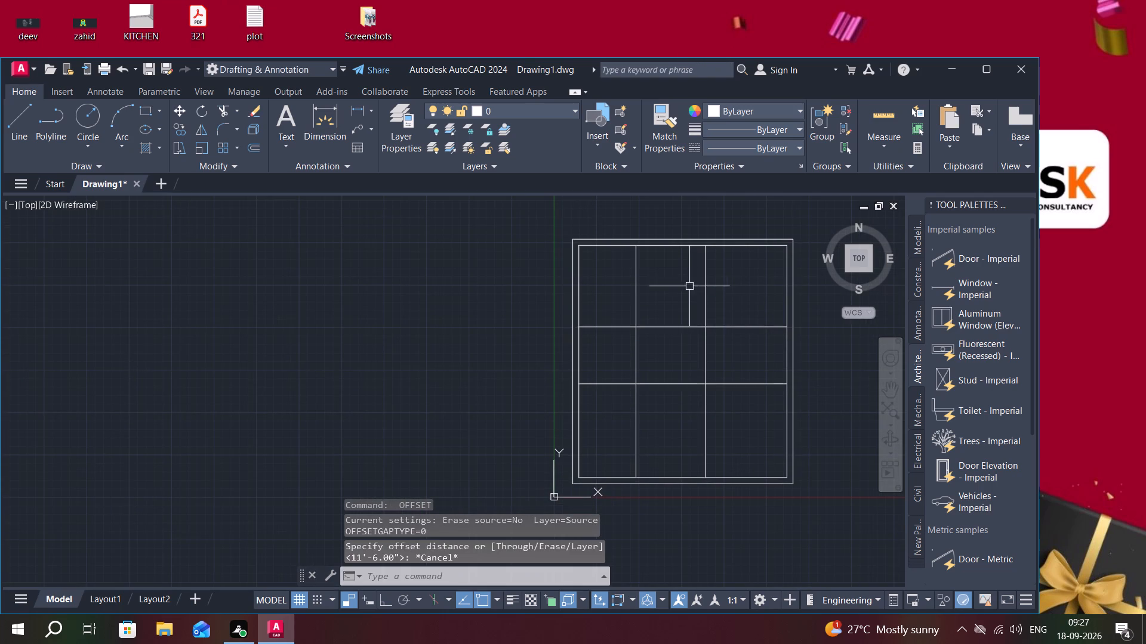
Delete the western vertical partition line.
left_click(636, 283)
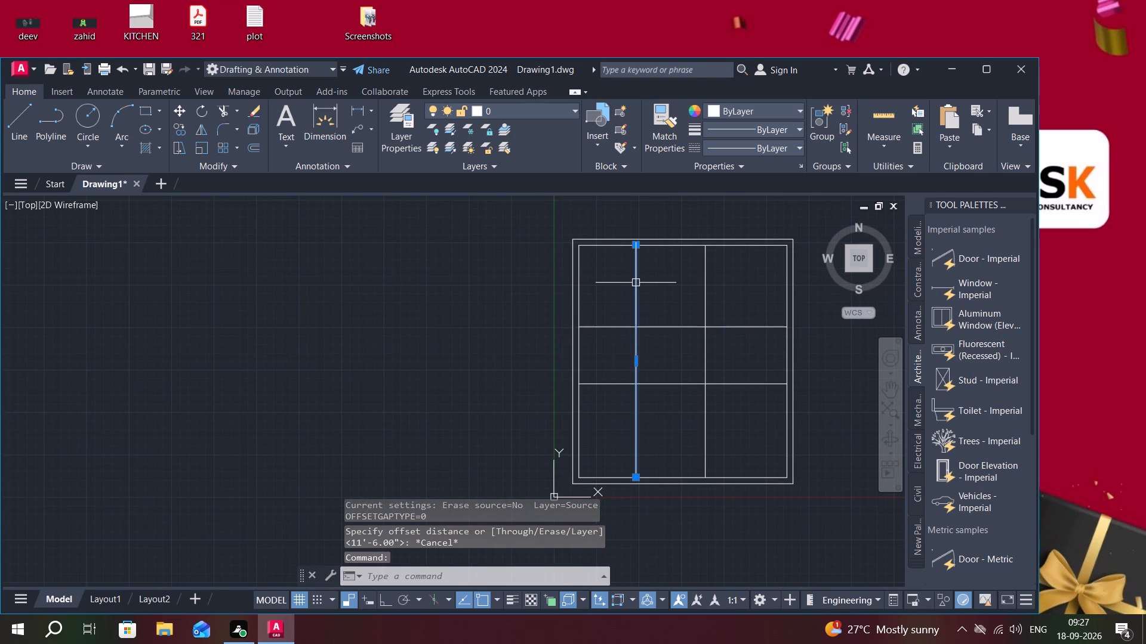
key("Delete")
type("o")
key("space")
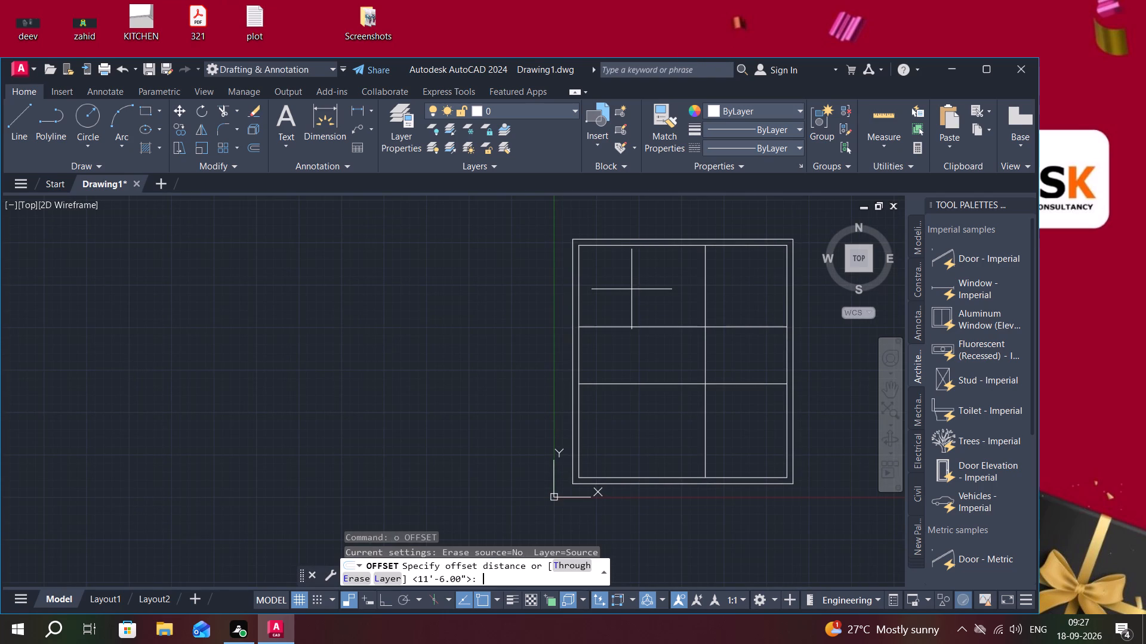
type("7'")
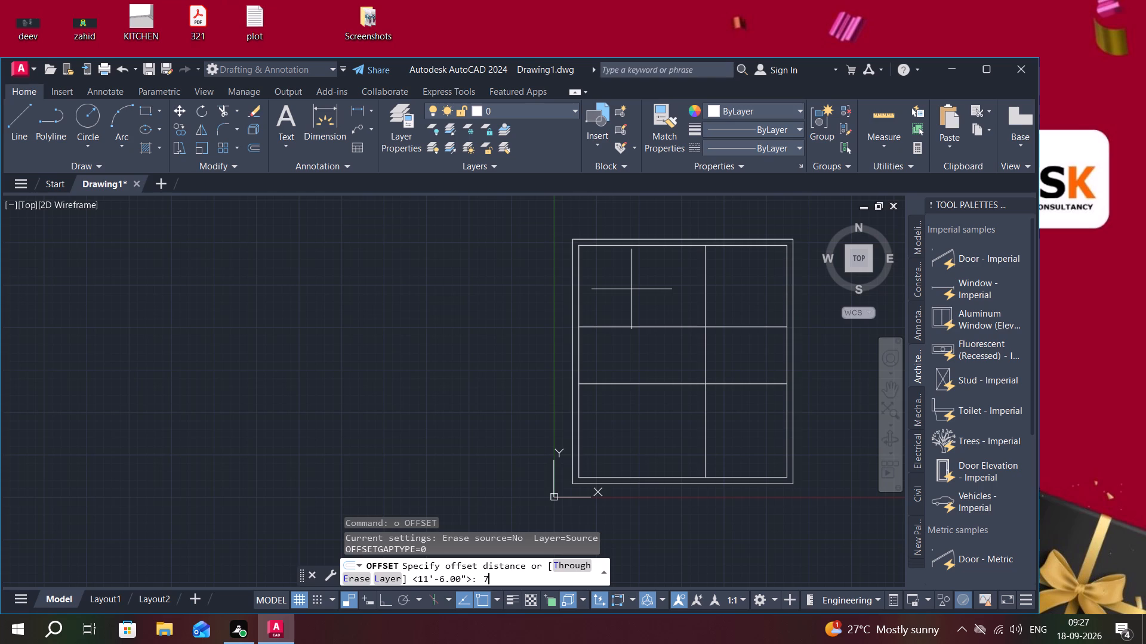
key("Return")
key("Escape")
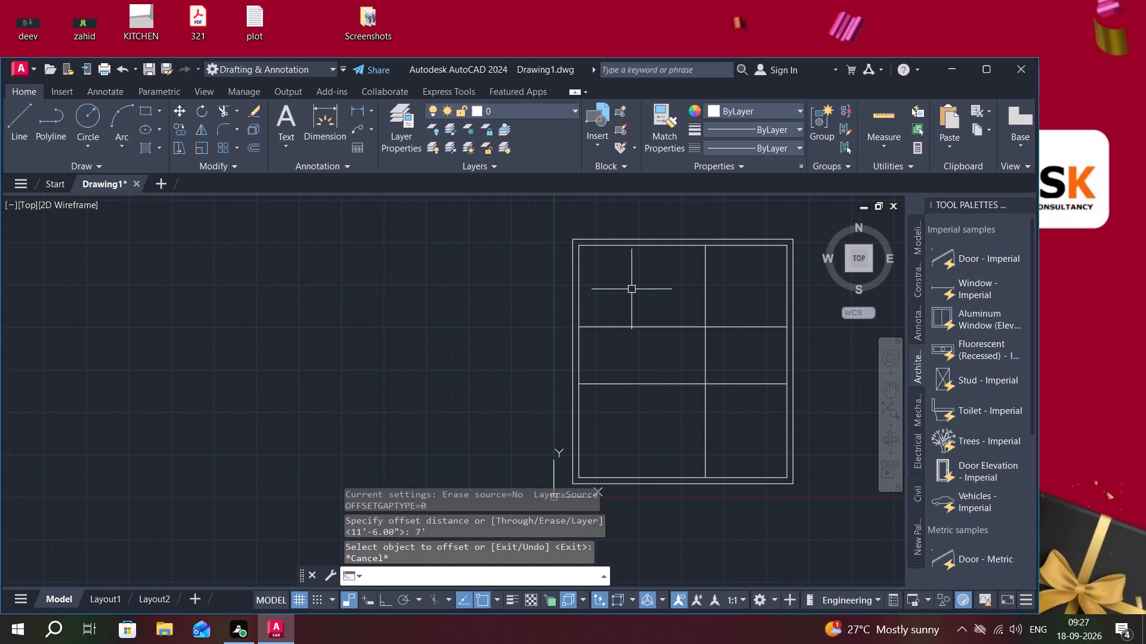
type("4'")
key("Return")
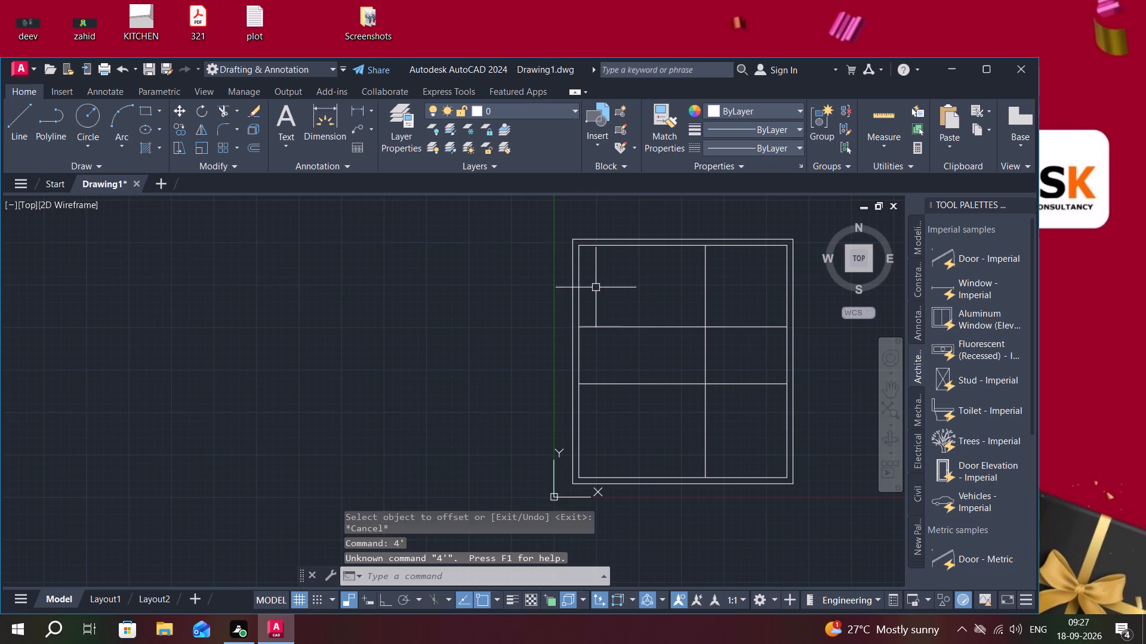
Offset the inner line of the west wall 4' toward the inside of the house.
key("space")
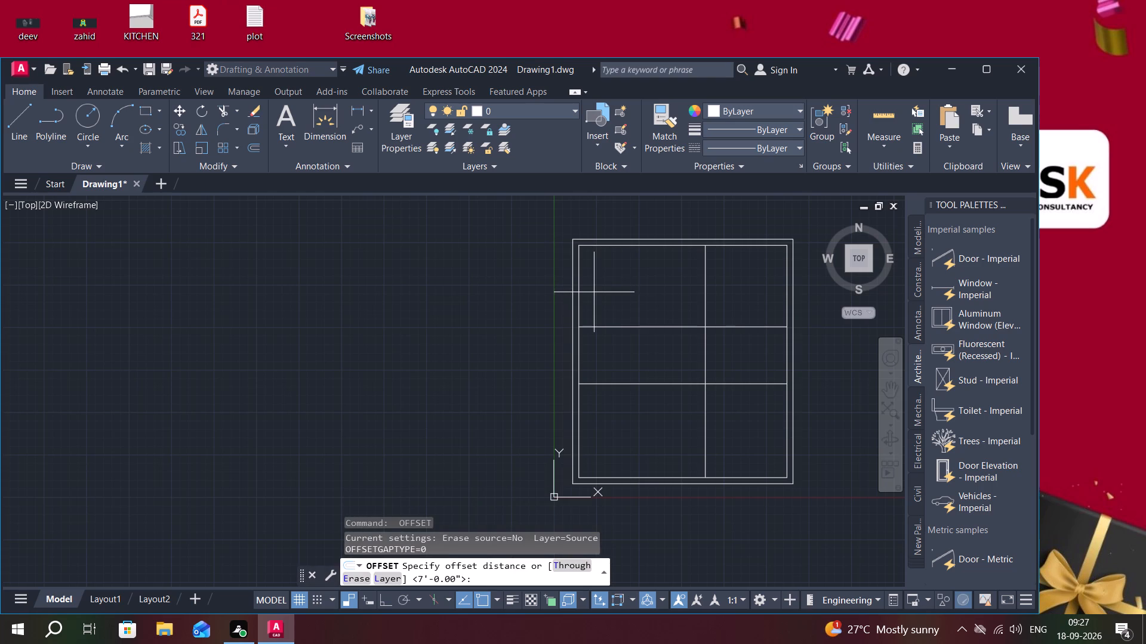
key("4")
key("apostrophe")
key("Return")
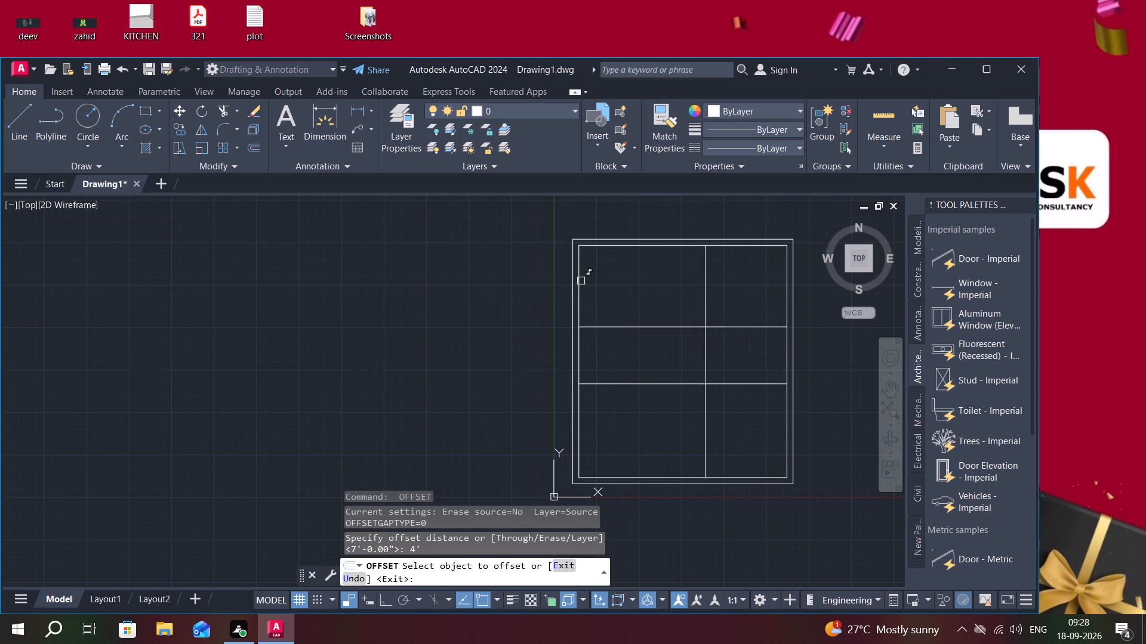
left_click(581, 280)
left_click(667, 296)
key("Escape")
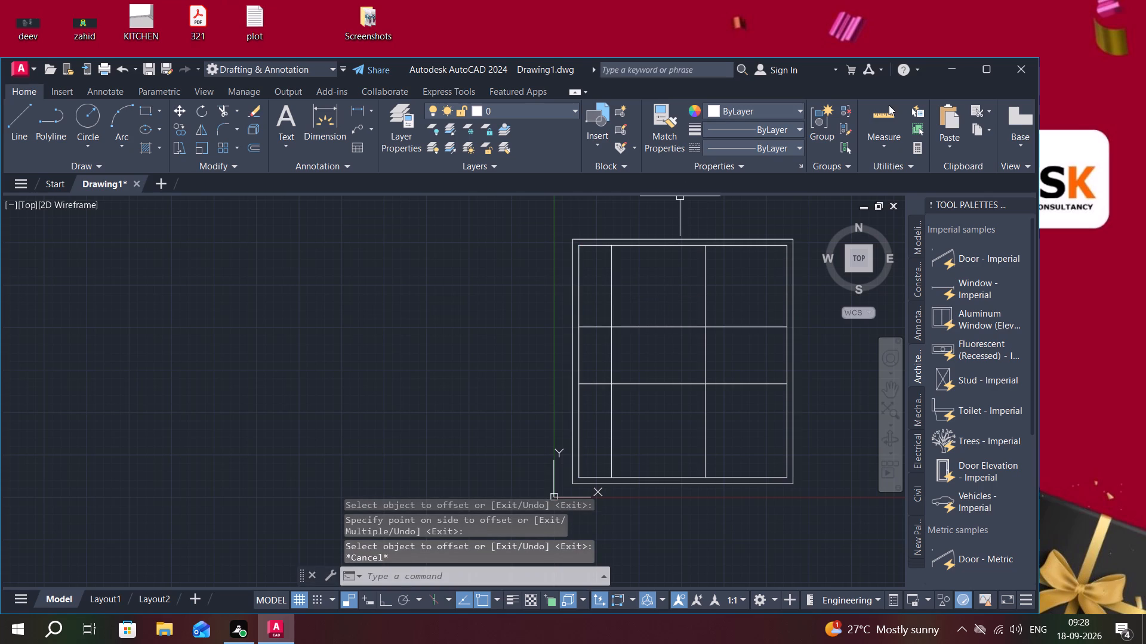
Quick-measure the north middle room between the two vertical partition lines.
left_click(890, 123)
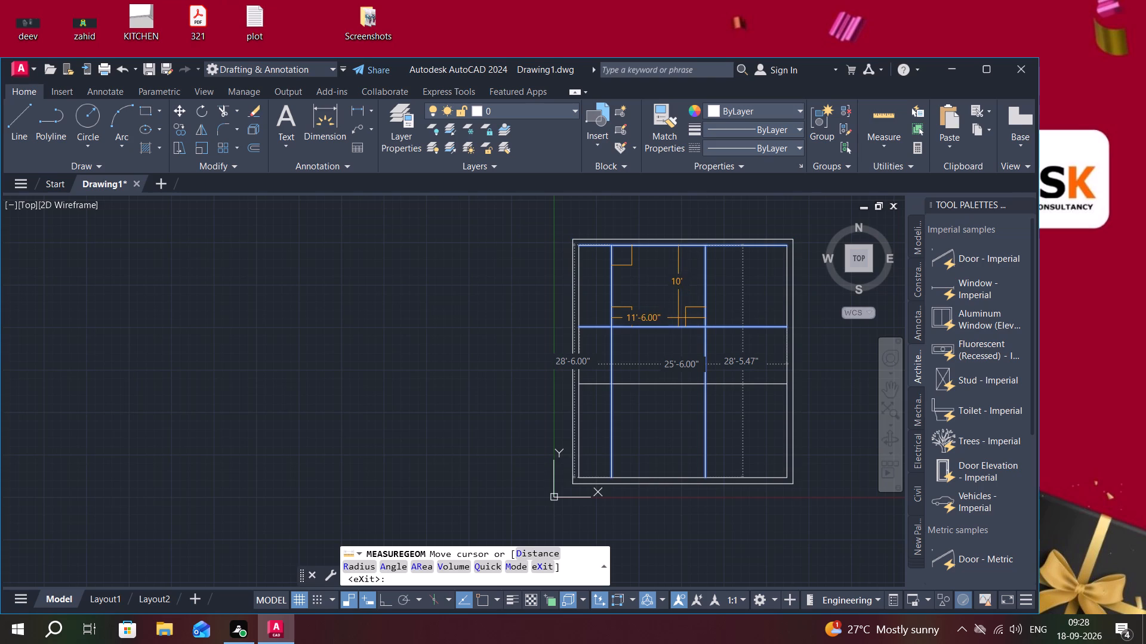
key("Escape")
Offset both vertical partition lines 6" toward the middle bay to give the partitions their wall thickness.
key("o")
key("space")
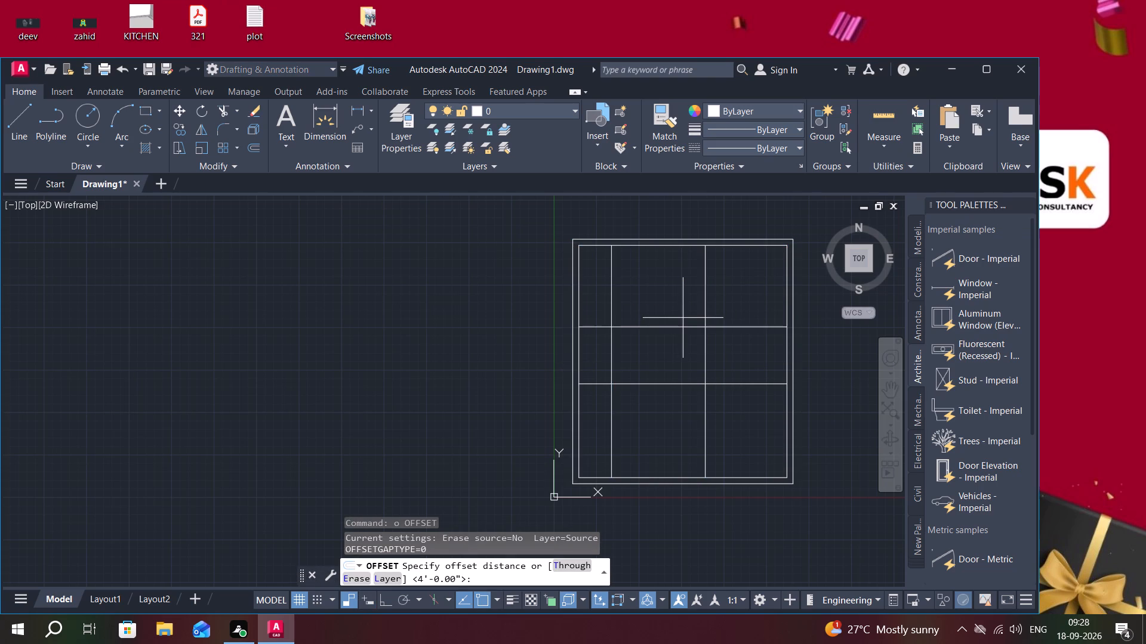
key("6")
key("shift+quotedbl")
key("Return")
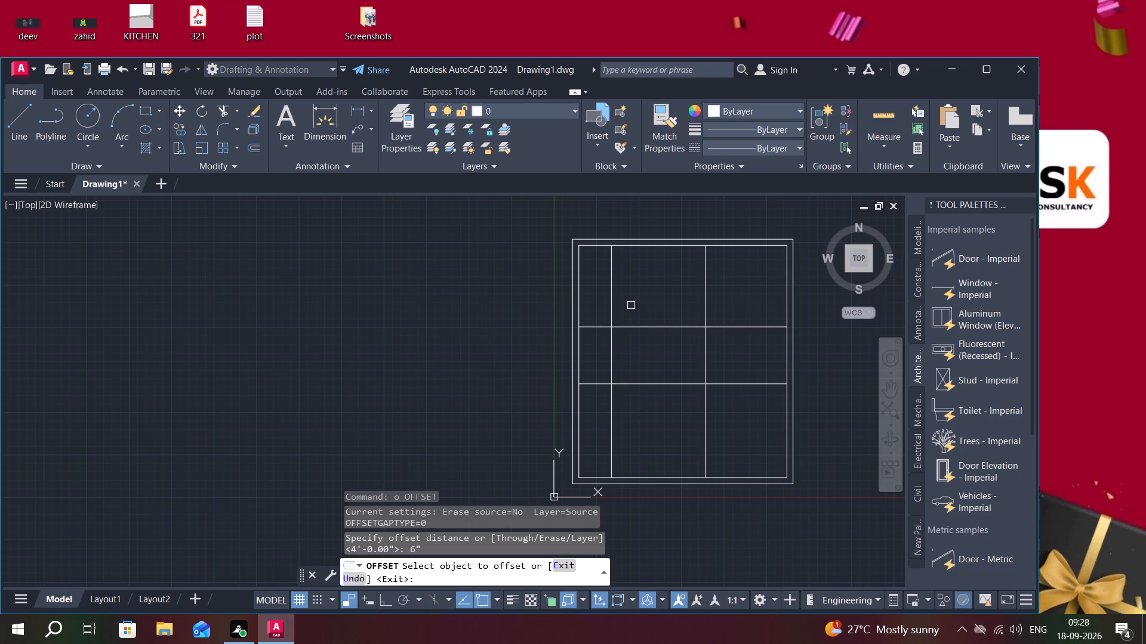
left_click(611, 285)
left_click(648, 277)
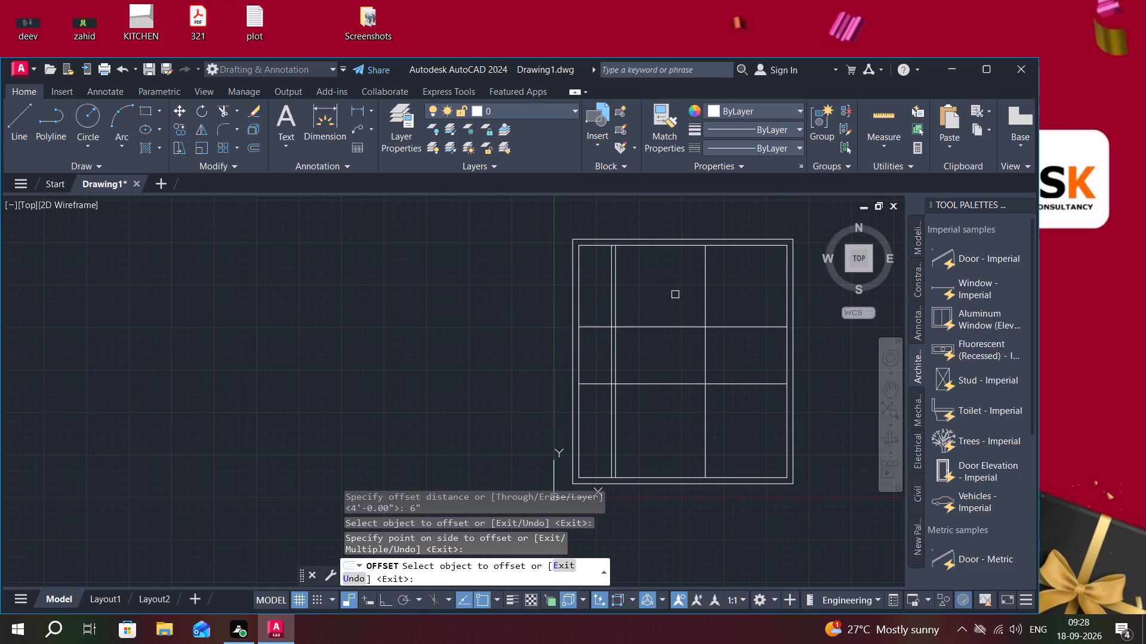
left_click(706, 312)
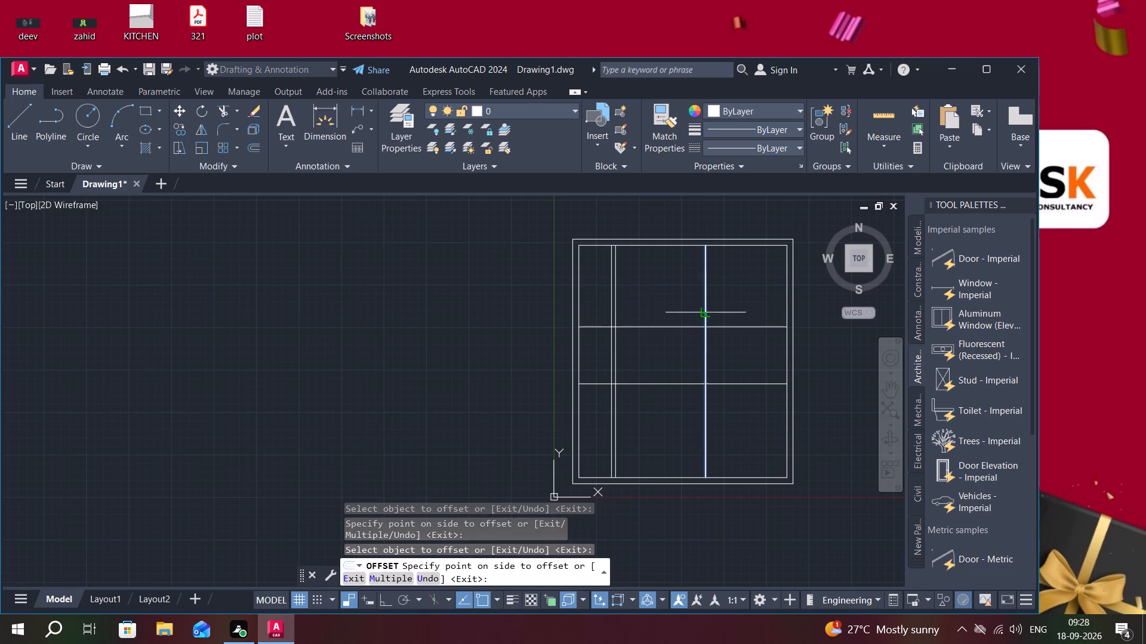
left_click(669, 296)
Quick-measure the clear sizes of the north middle room and the narrow northwest room.
left_click(877, 122)
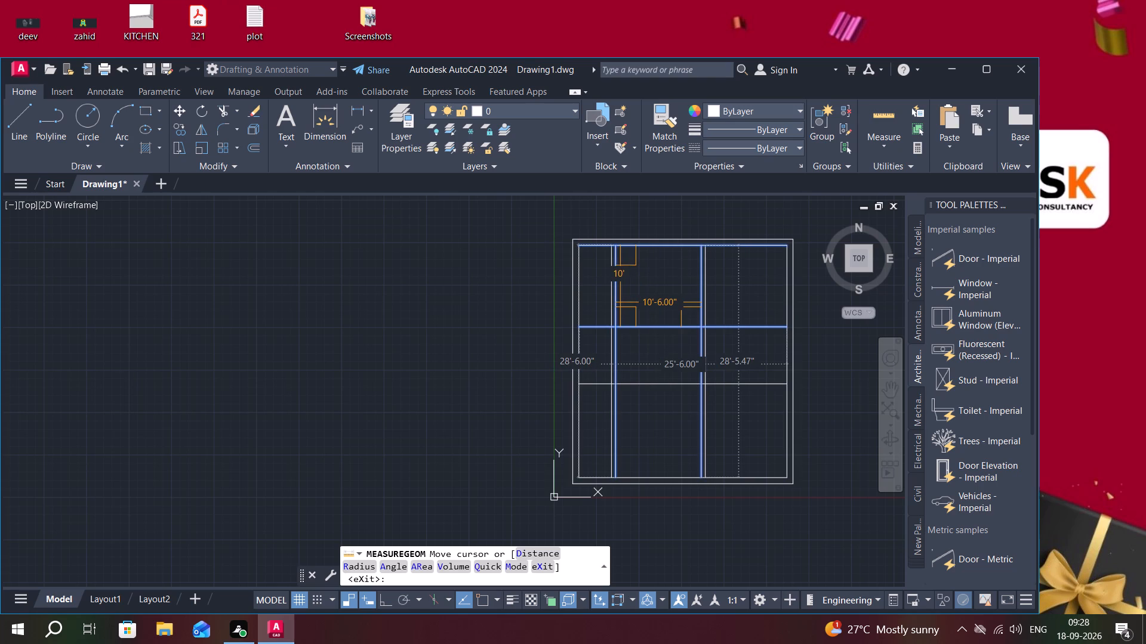
key("Escape")
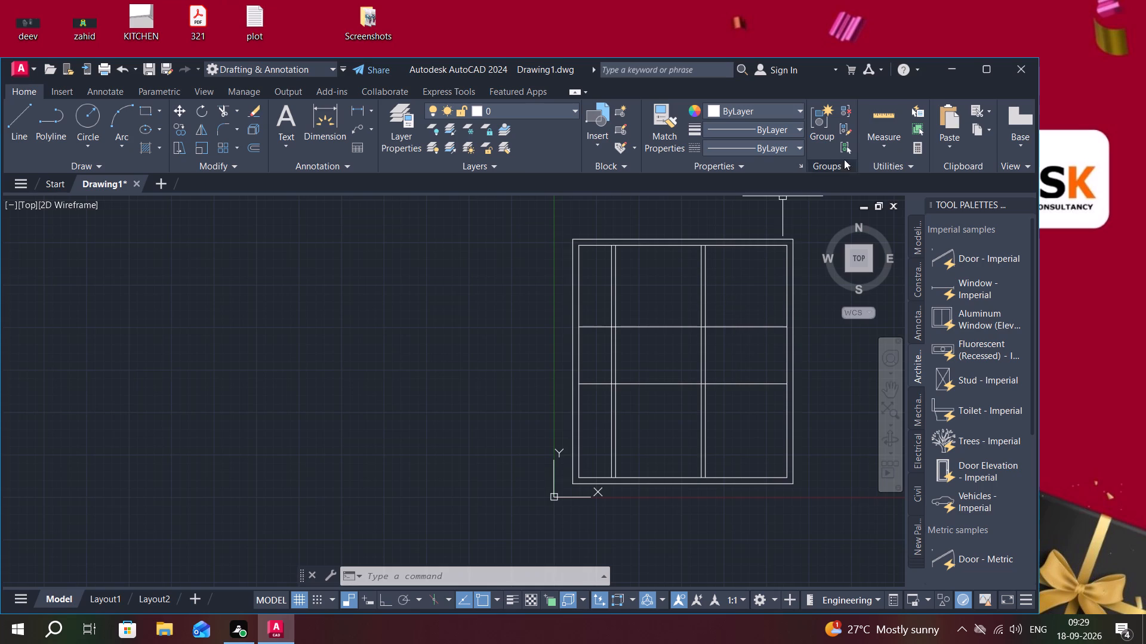
left_click(902, 121)
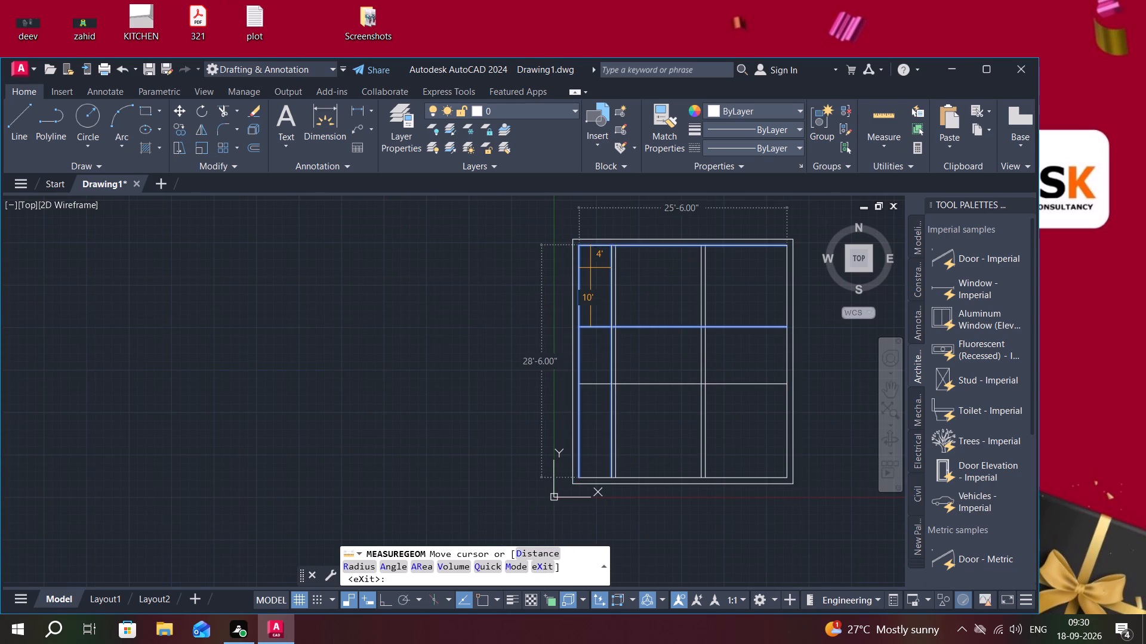
key("Escape")
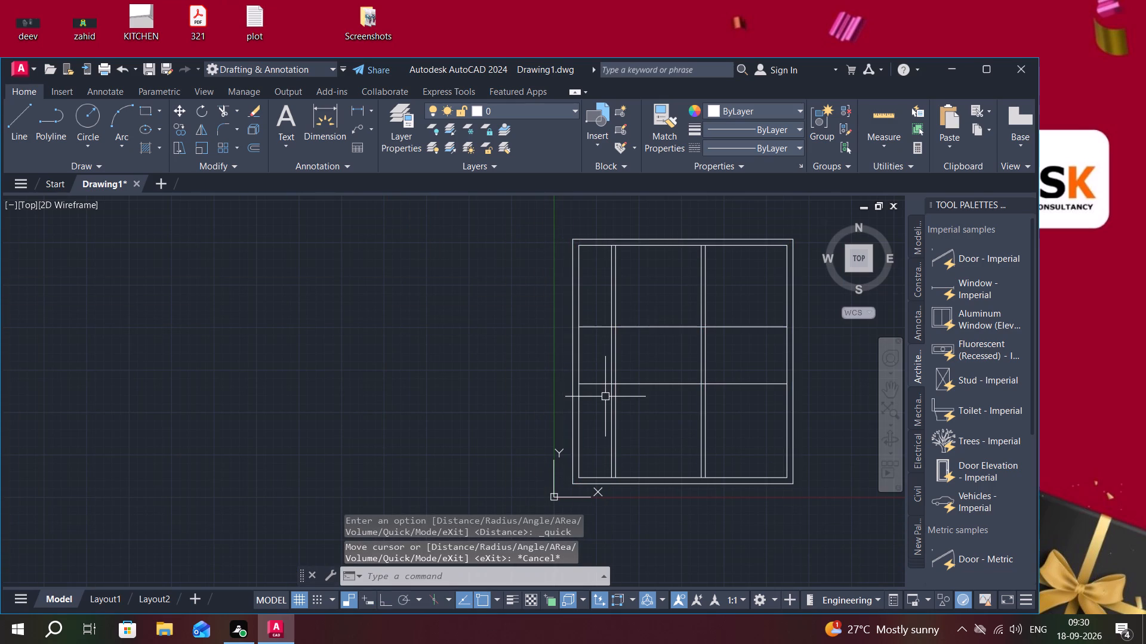
Offset both horizontal partition lines 6" toward the middle band to give the partitions their wall thickness.
key("o")
key("space")
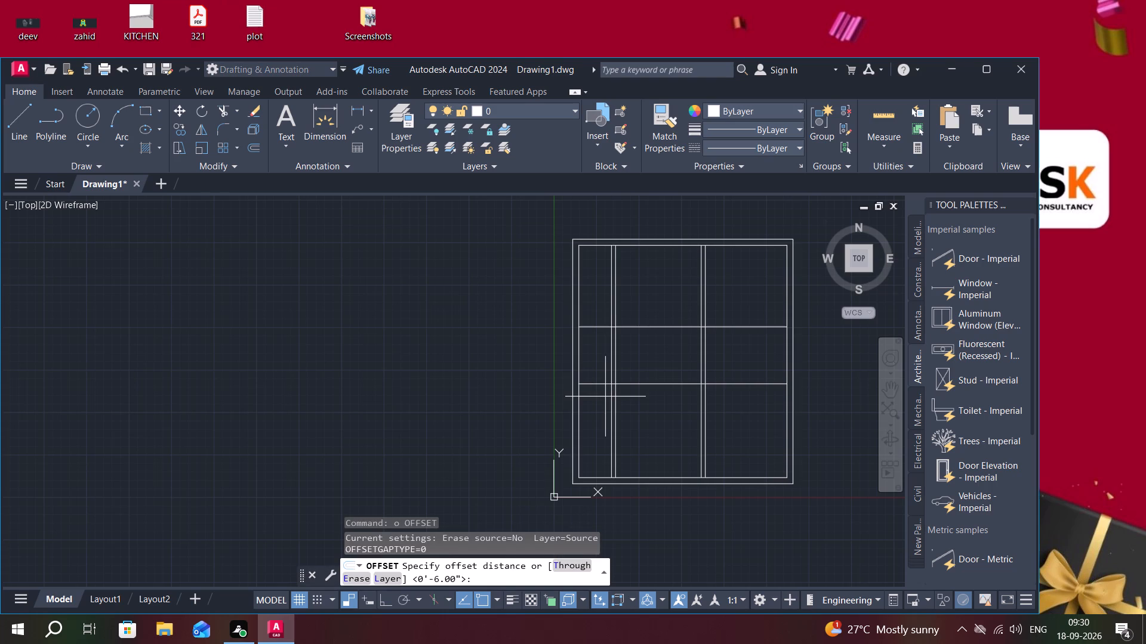
type("6\"")
key("space")
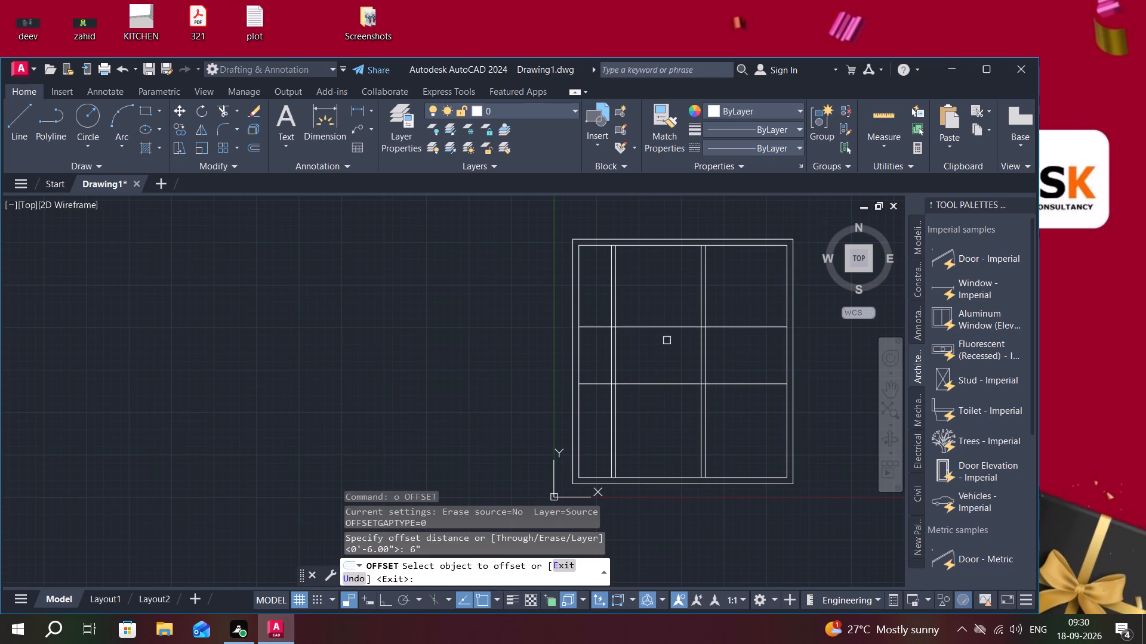
left_click(681, 327)
left_click(676, 364)
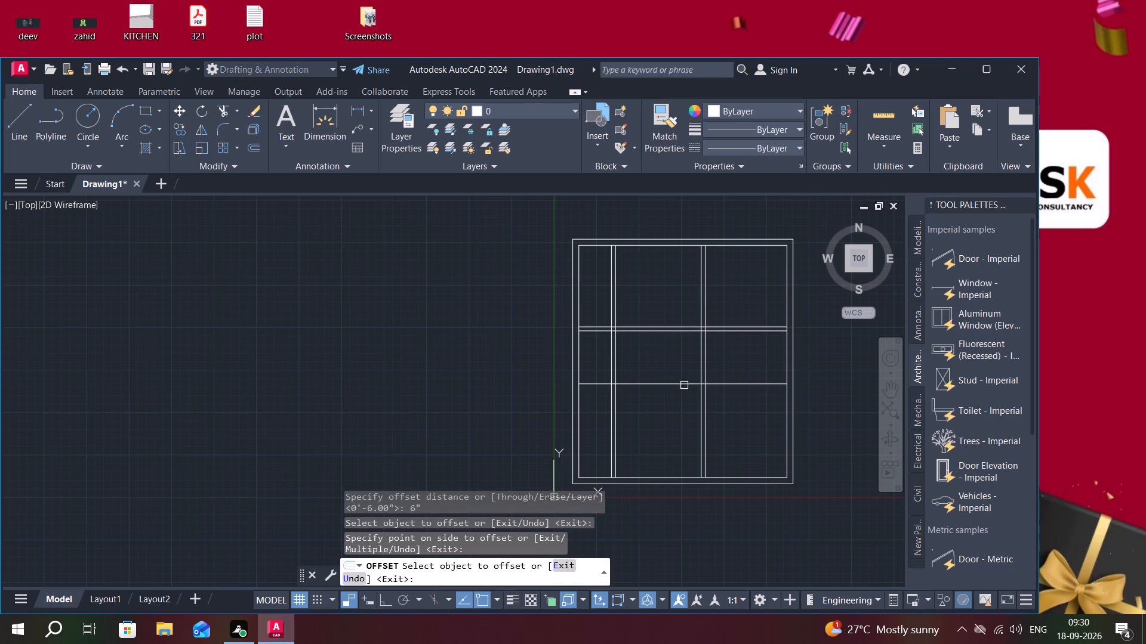
left_click(691, 383)
left_click(674, 349)
key("Escape")
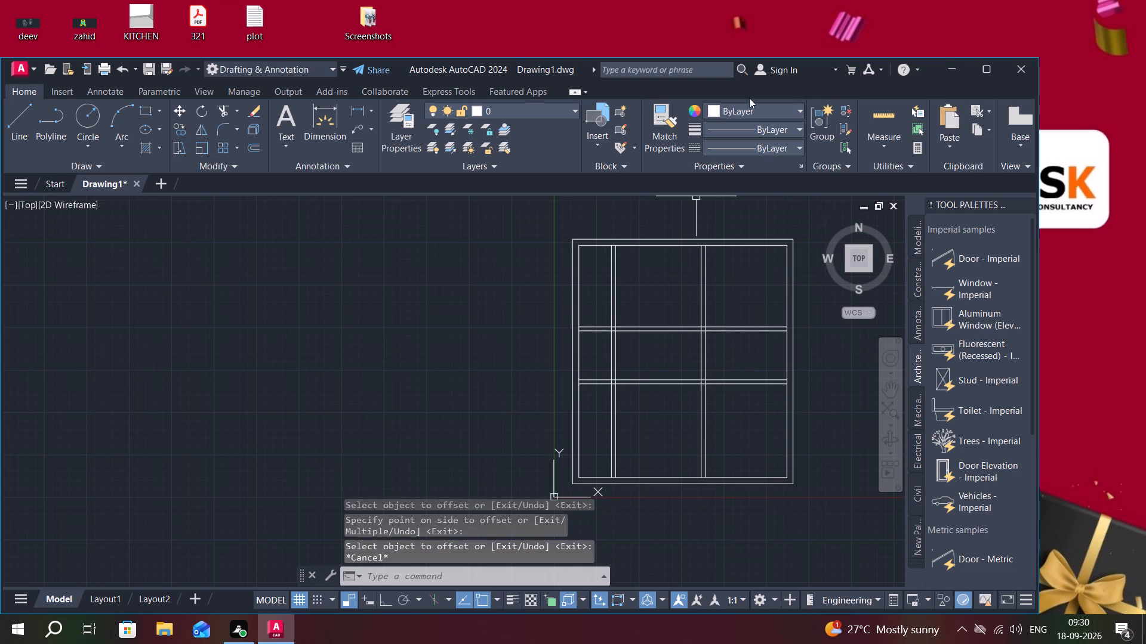
Quick-measure the narrow west space between the two horizontal partitions.
left_click(897, 112)
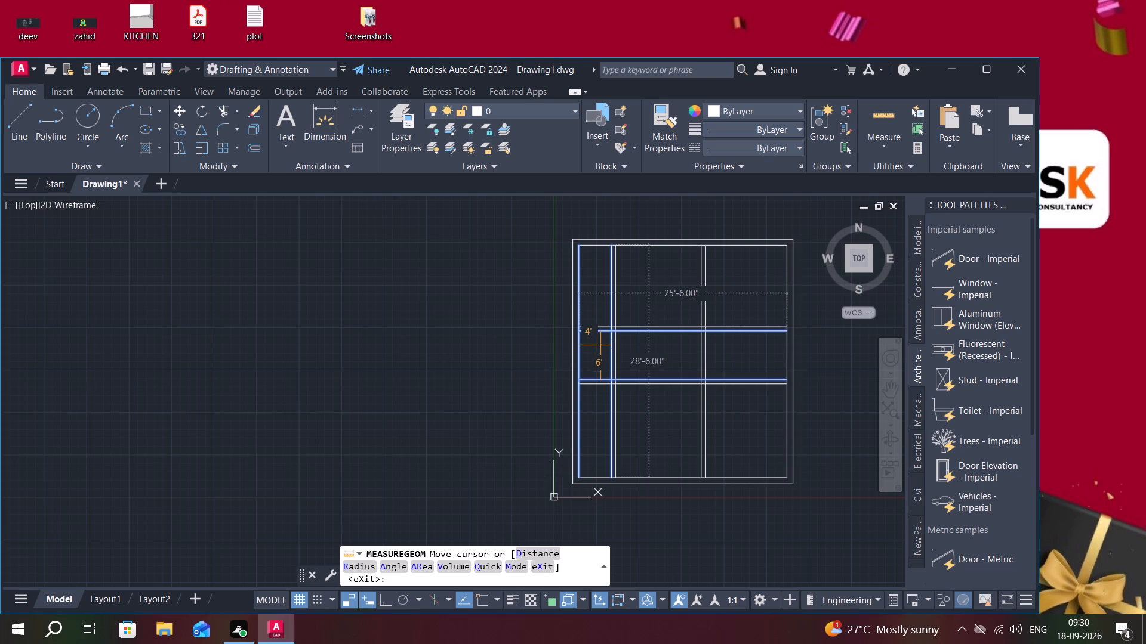
key("Escape")
Trim away both lines of the western vertical partition between the two horizontal partitions.
type("tr")
key("space")
left_click(605, 356)
left_click_drag(605, 356, 629, 356)
key("Escape")
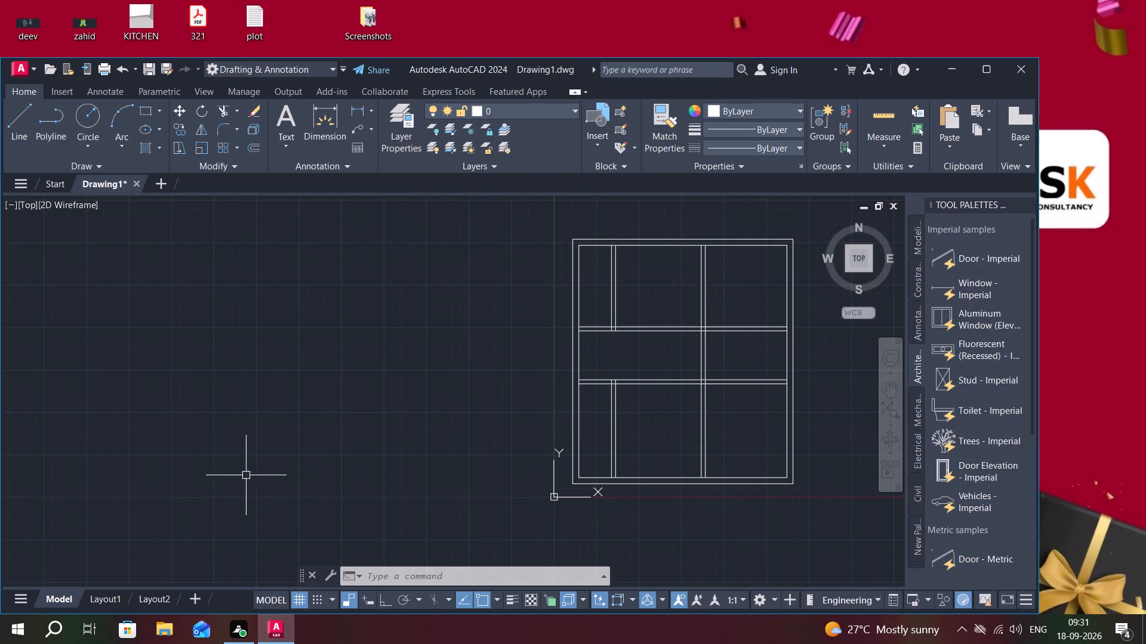
key("Escape")
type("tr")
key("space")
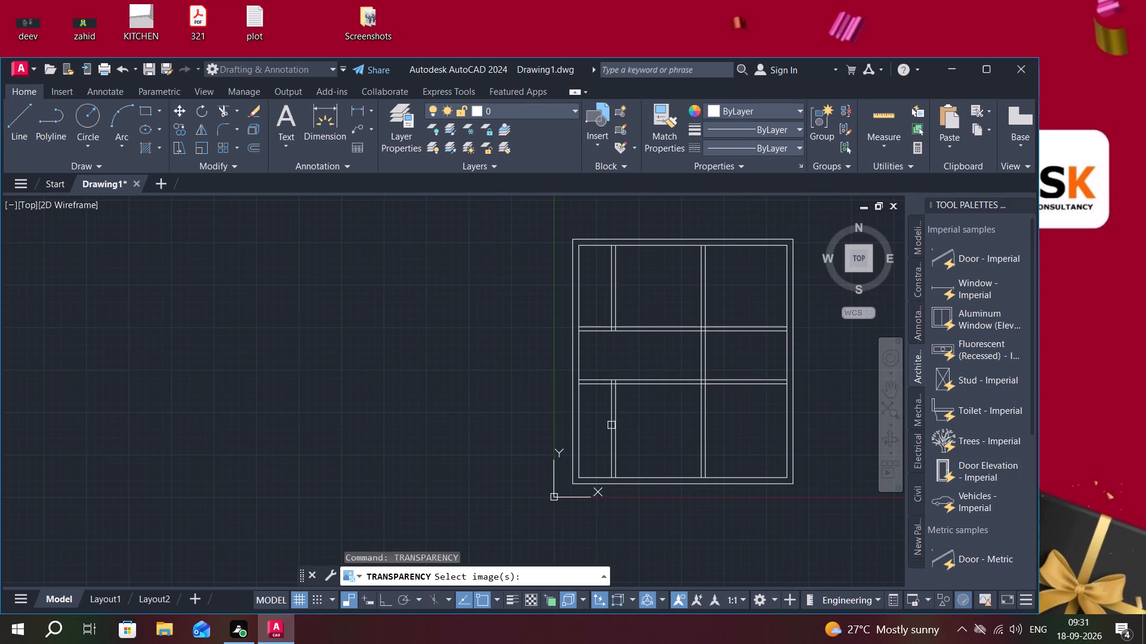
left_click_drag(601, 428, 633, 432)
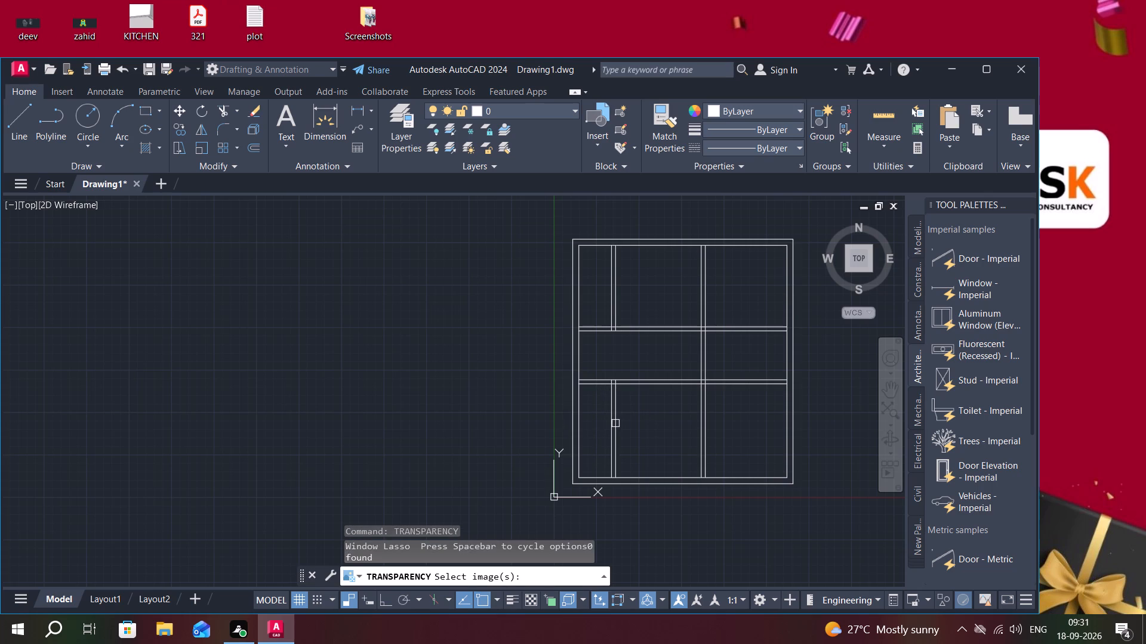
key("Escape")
Trim away both lines of the western vertical partition south of the lower horizontal partition.
type("tr")
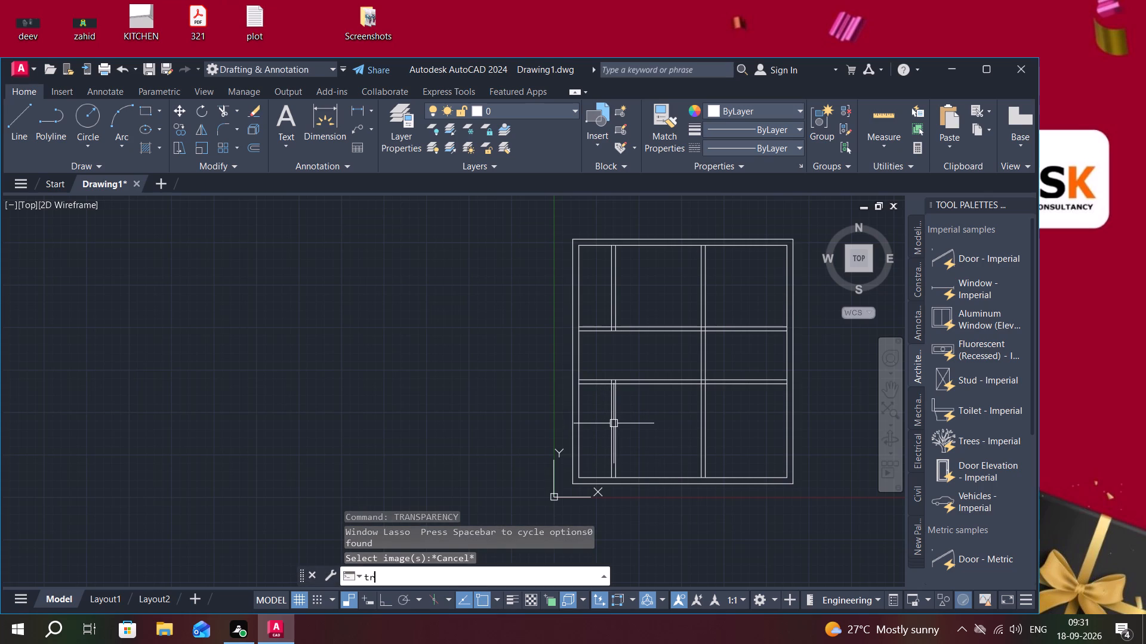
key("space")
left_click(614, 423)
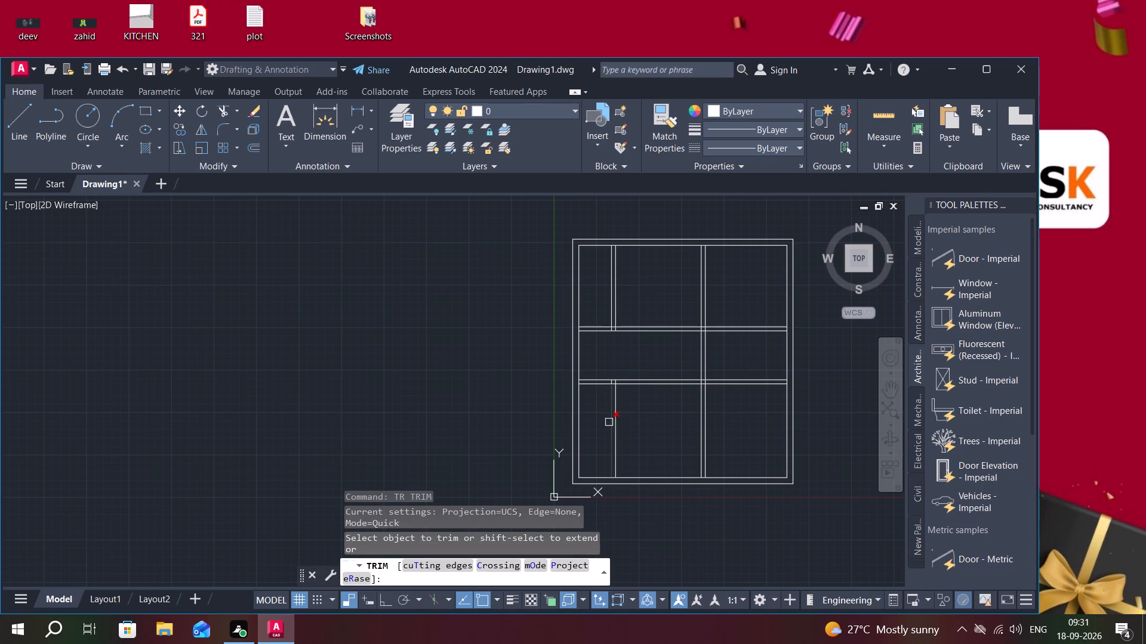
left_click(609, 422)
left_click(615, 425)
Clean up the lower horizontal partition by trimming the inner west wall line across its thickness and the leftover vertical partition stubs inside it.
scroll(594, 374, "up", 4)
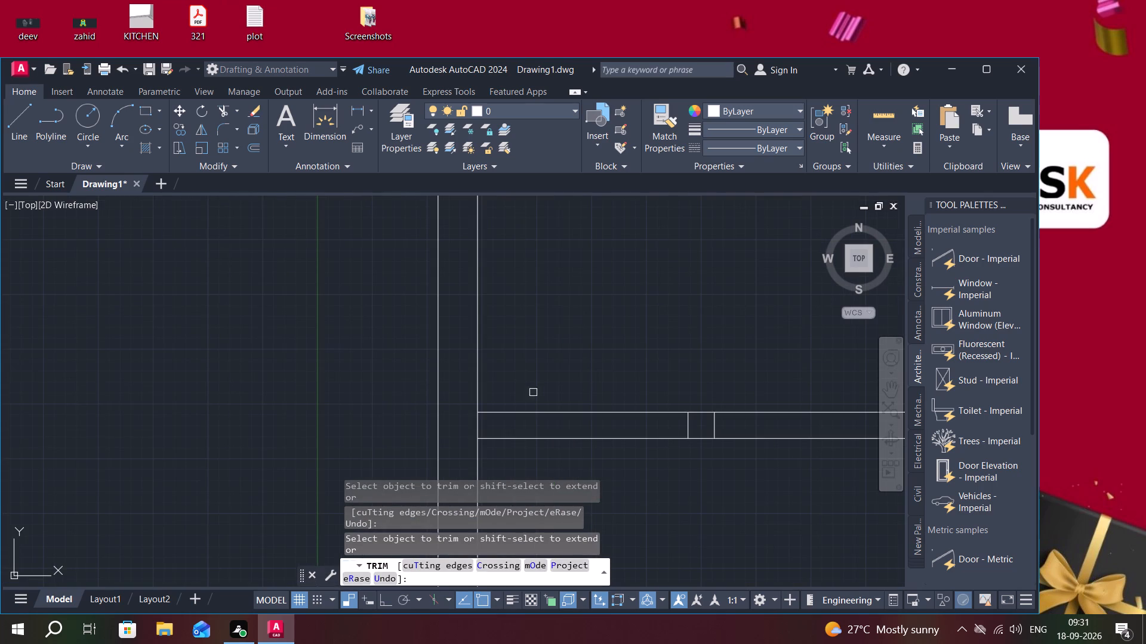
left_click(476, 428)
key("Escape")
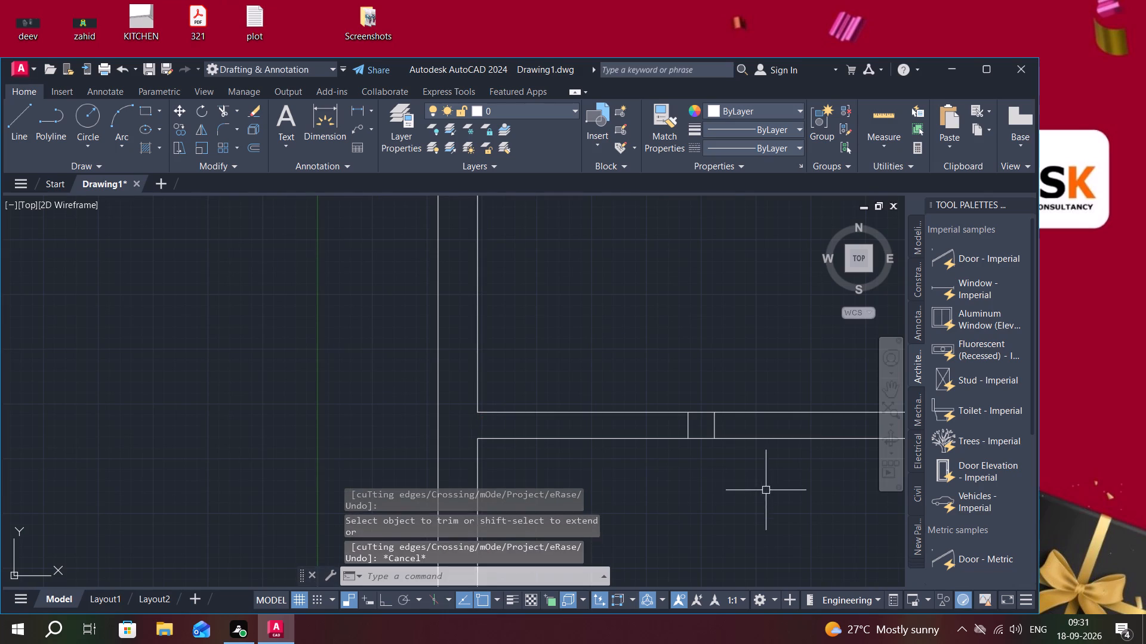
scroll(766, 490, "down", 2)
middle_click_drag(756, 491, 700, 441)
type("tr")
key("space")
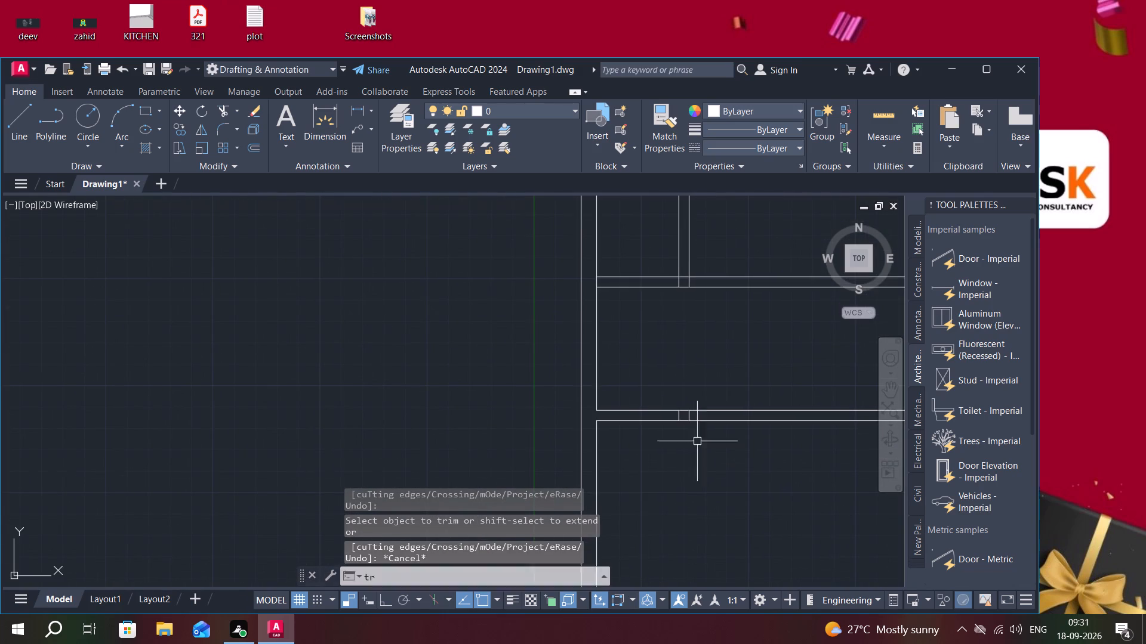
scroll(686, 422, "up", 3)
left_click(600, 398)
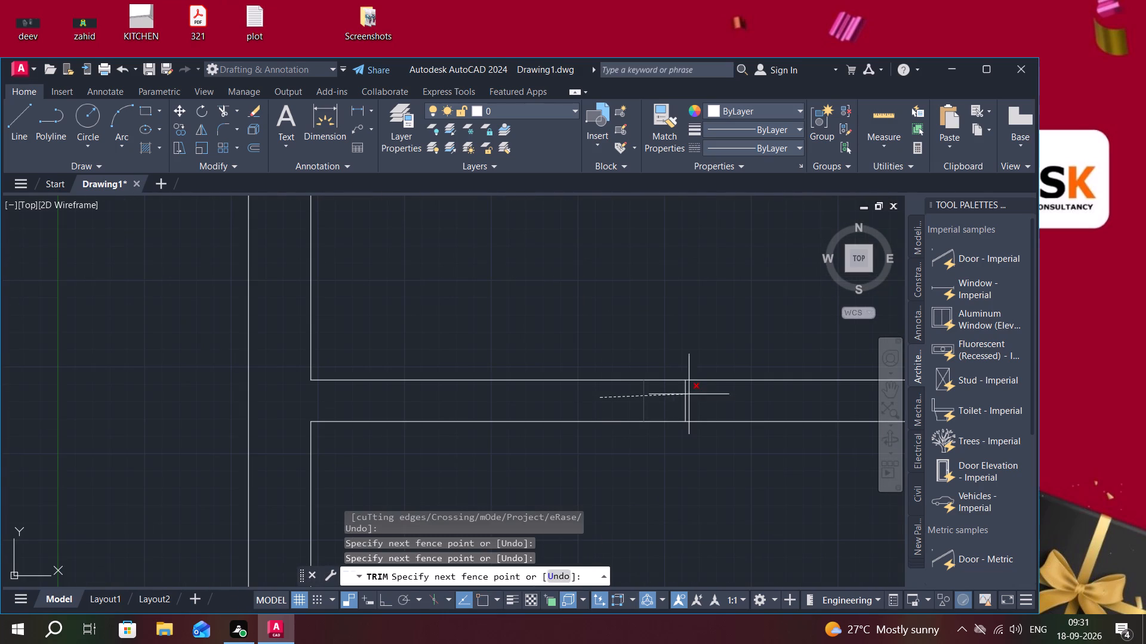
left_click(713, 392)
scroll(726, 474, "down", 2)
middle_click_drag(731, 490, 680, 436)
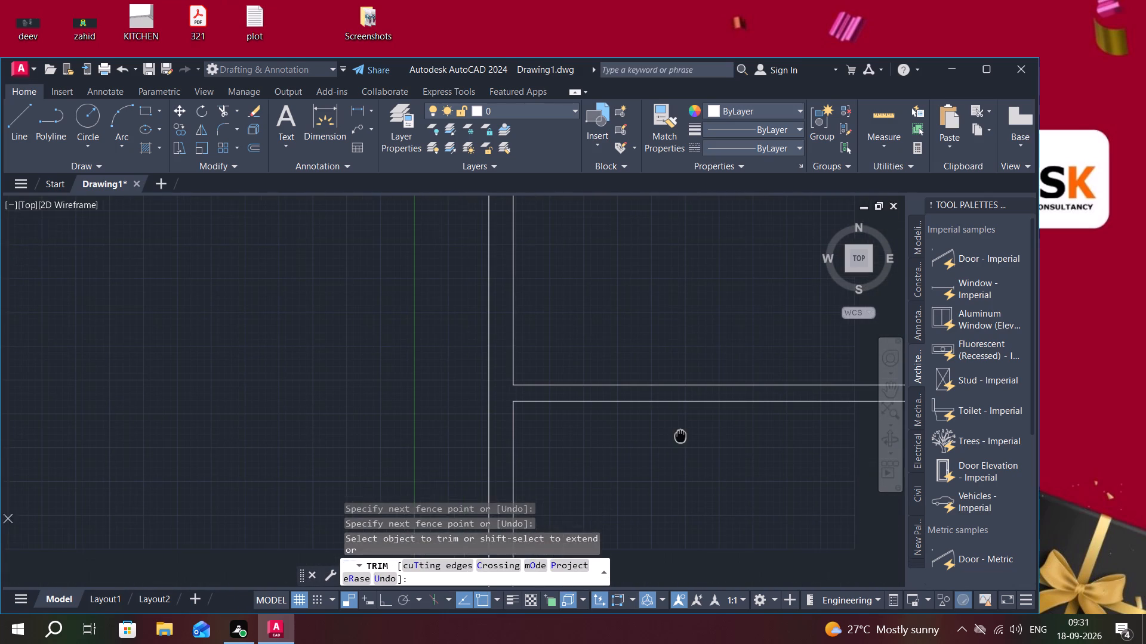
key("Escape")
Offset the inner west wall line of the south band 10' to the east.
key("o")
key("space")
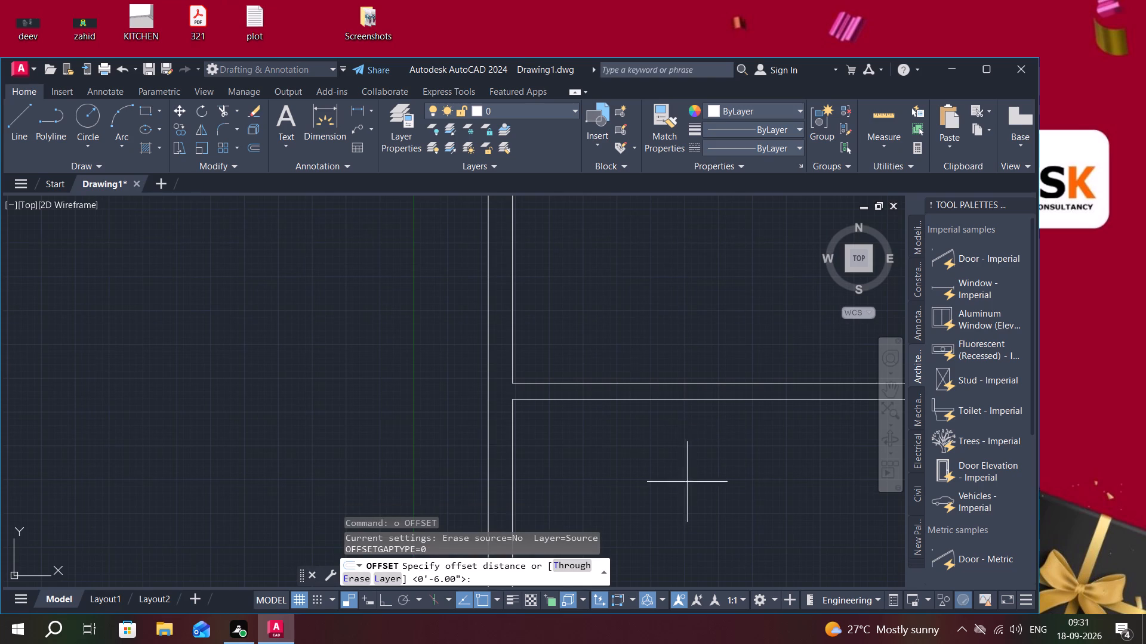
scroll(691, 482, "down", 2)
middle_click_drag(696, 429, 658, 355)
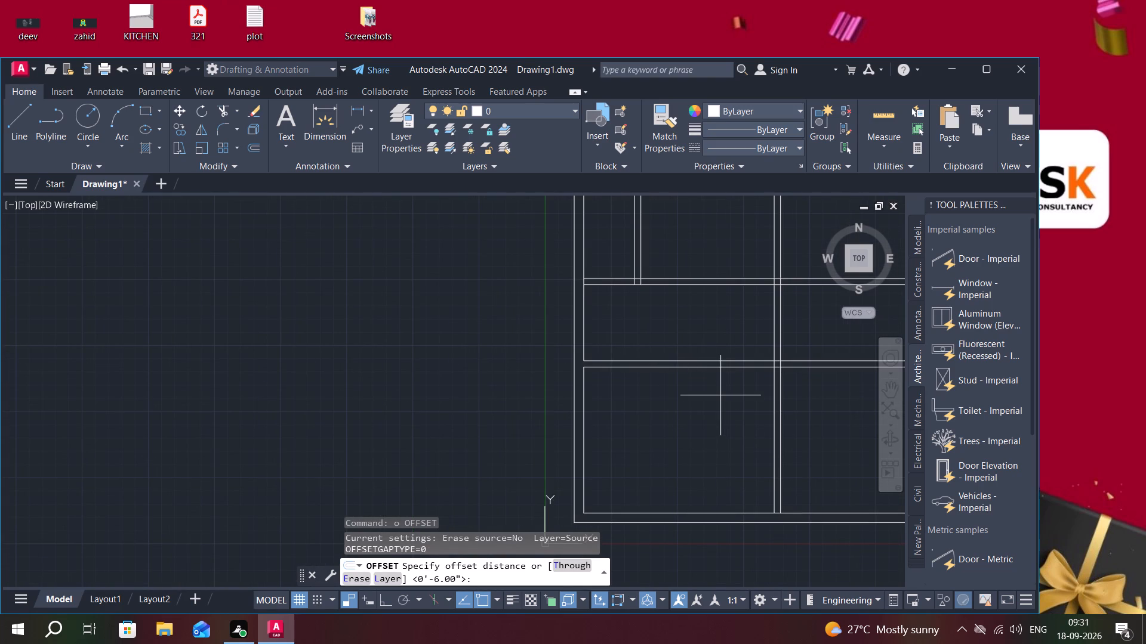
key("o")
key("space")
key("1")
key("0")
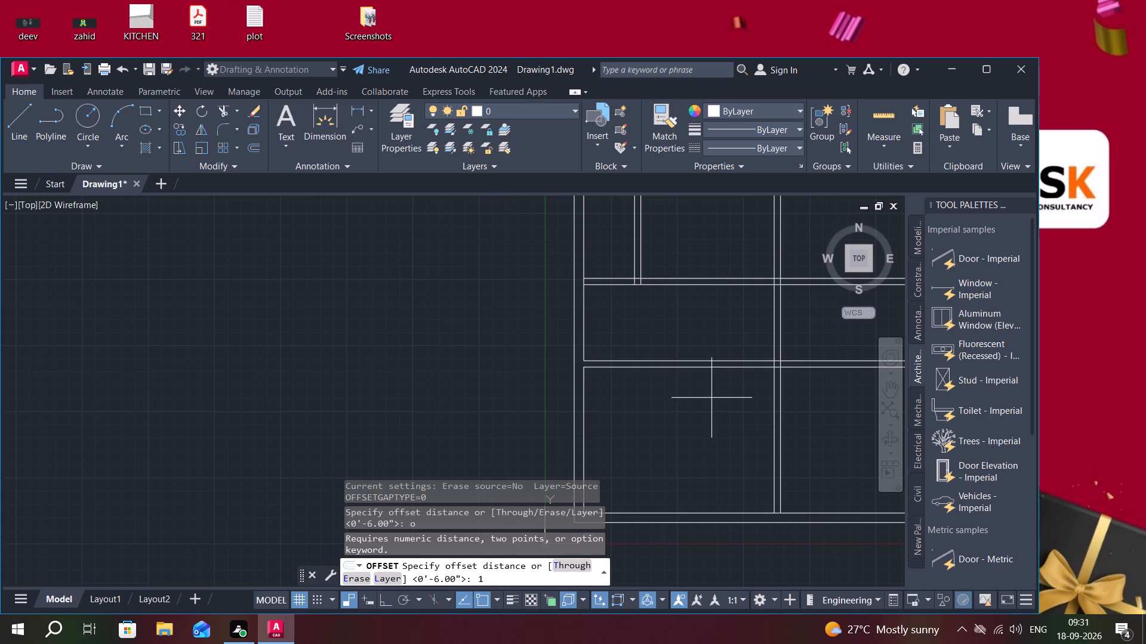
type("'")
key("space")
left_click(583, 408)
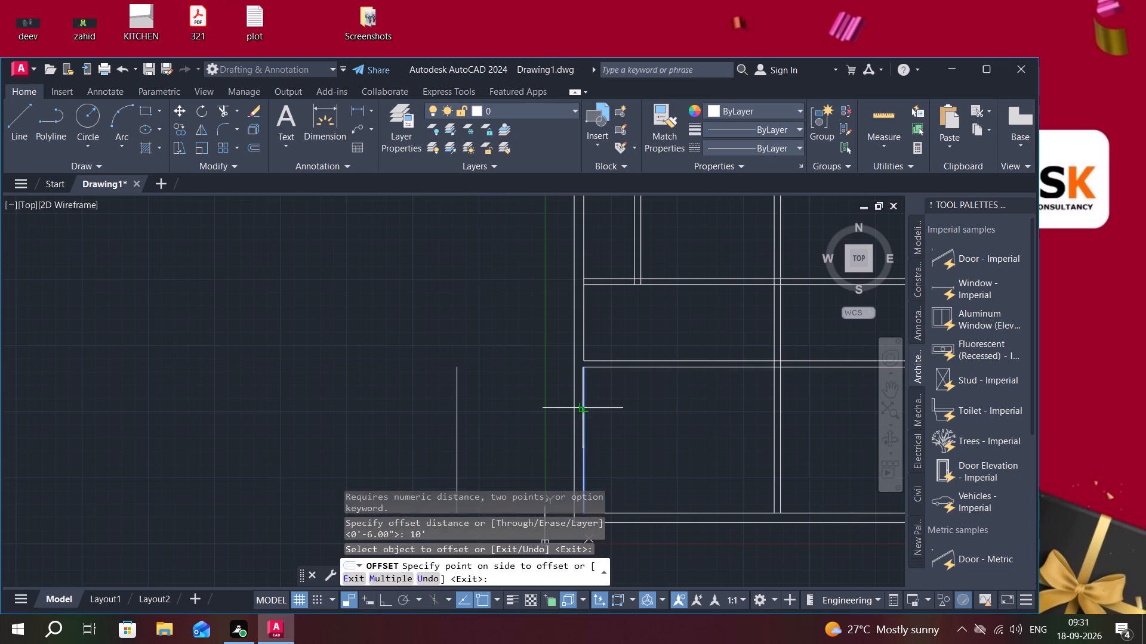
left_click(706, 402)
middle_click_drag(744, 416, 652, 374)
key("Escape")
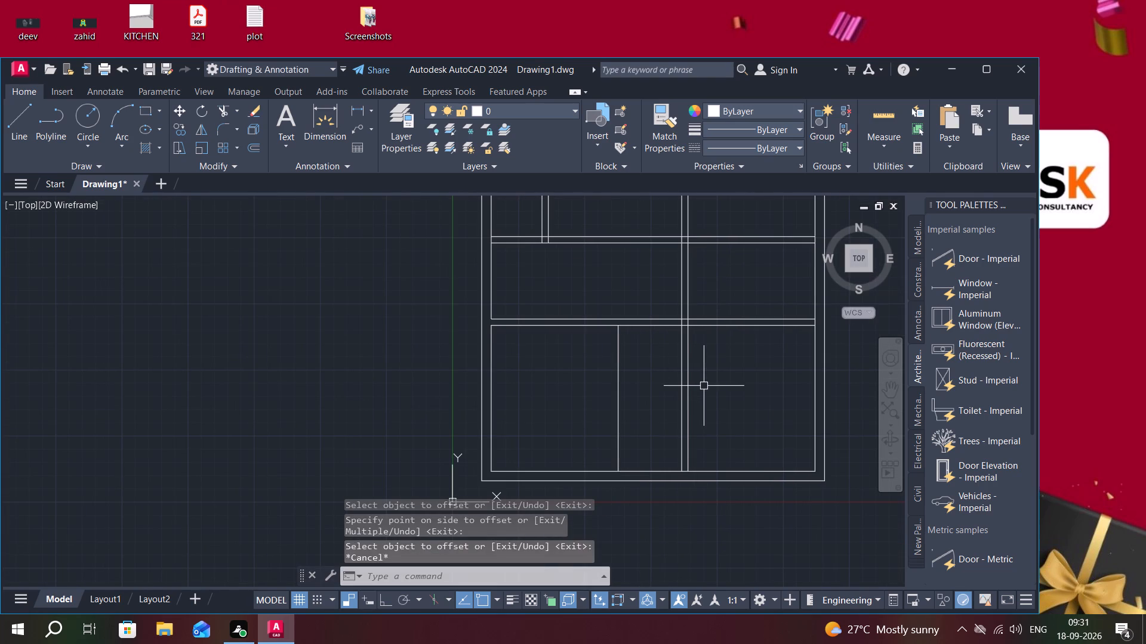
Trim away both lines of the eastern vertical partition south of the lower horizontal partition.
type("tr")
key("space")
left_click_drag(676, 406, 683, 402)
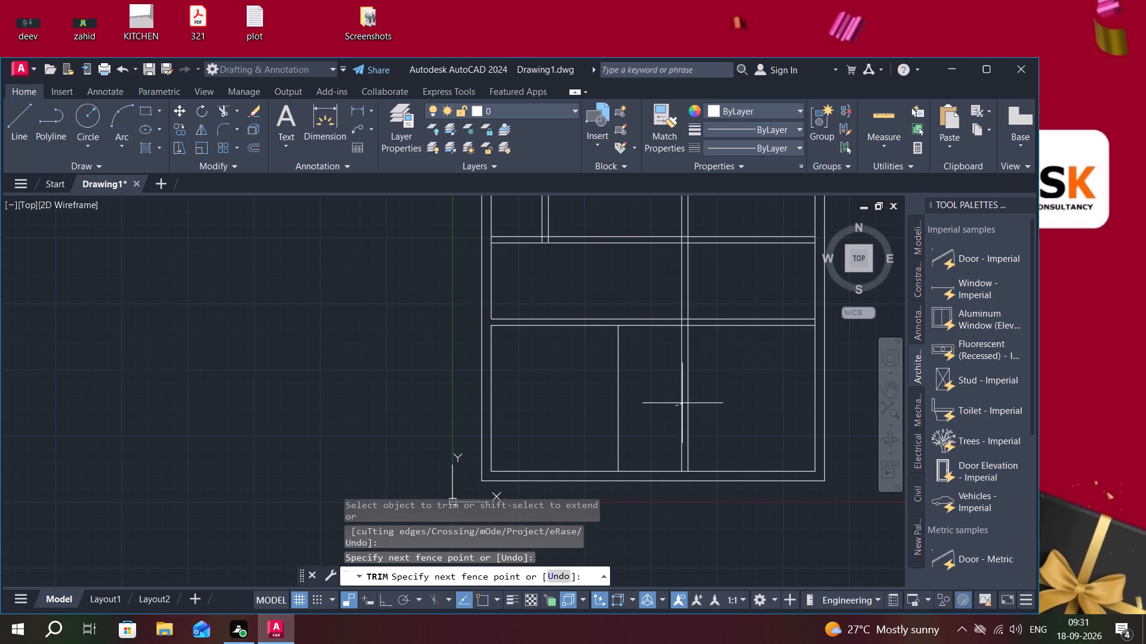
left_click_drag(683, 402, 701, 400)
key("Escape")
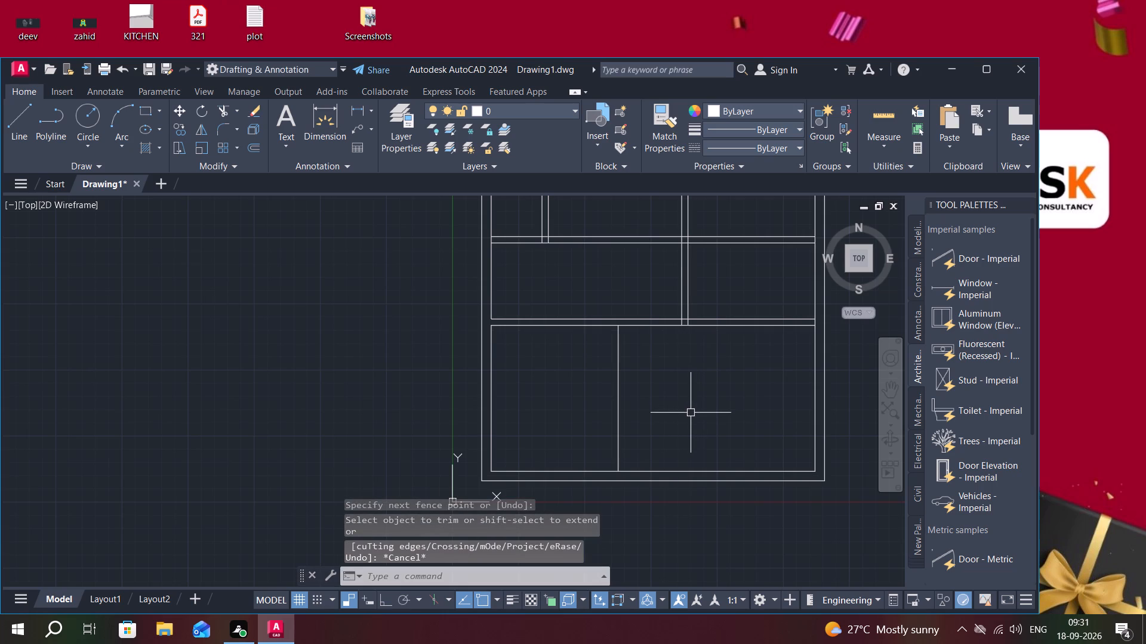
key("Escape")
Offset the inner east wall line 6'6" to the west.
key("o")
key("space")
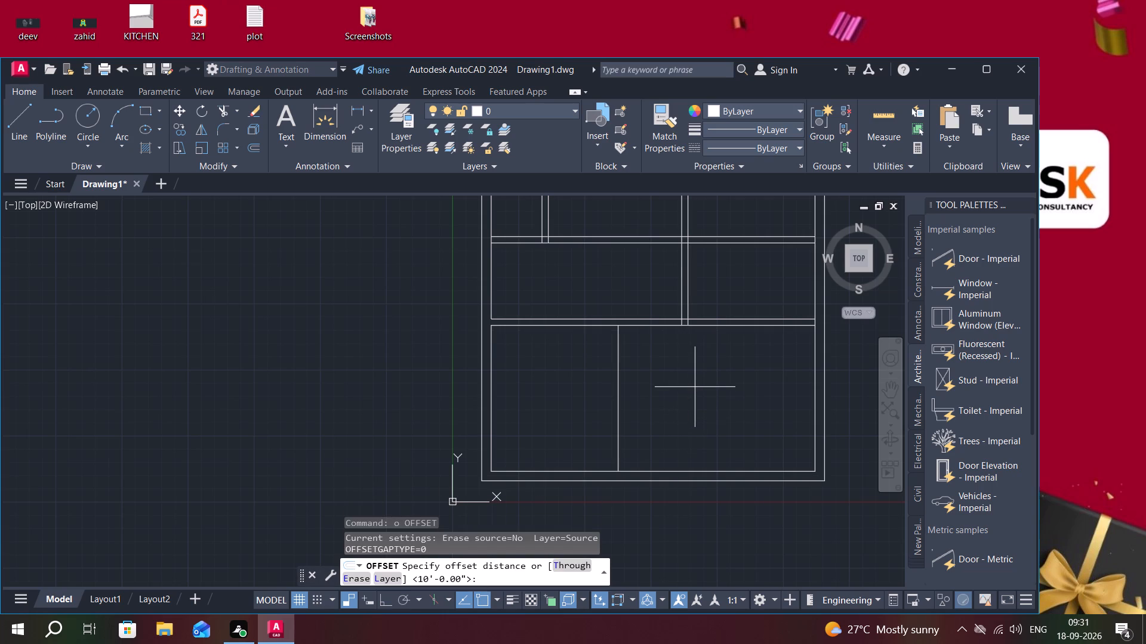
type("6'6\"")
key("Return")
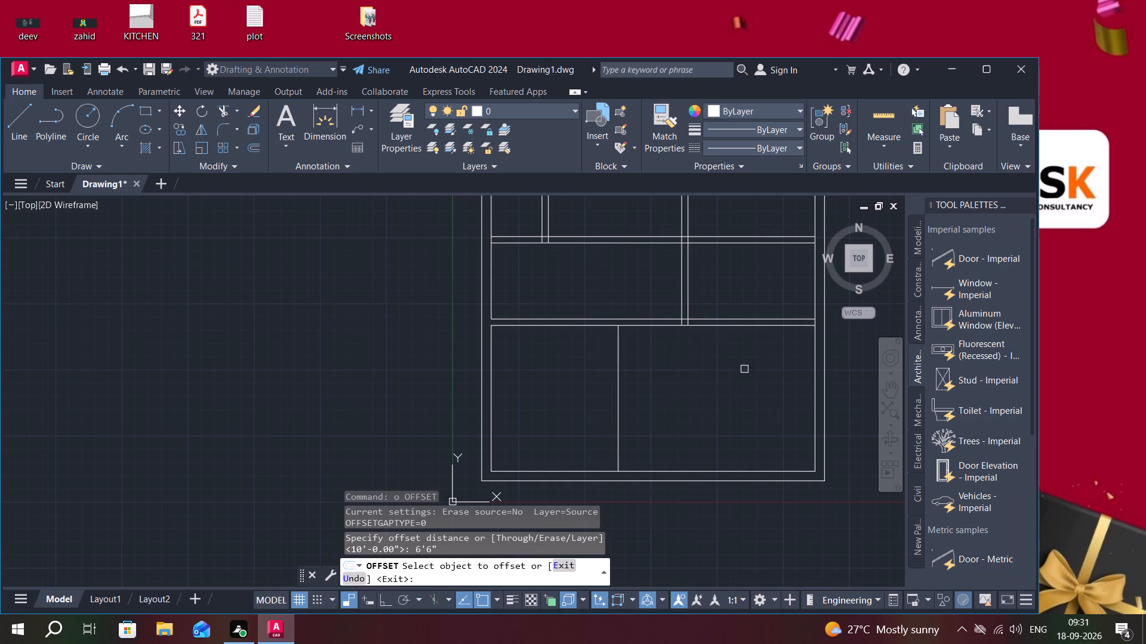
left_click(812, 373)
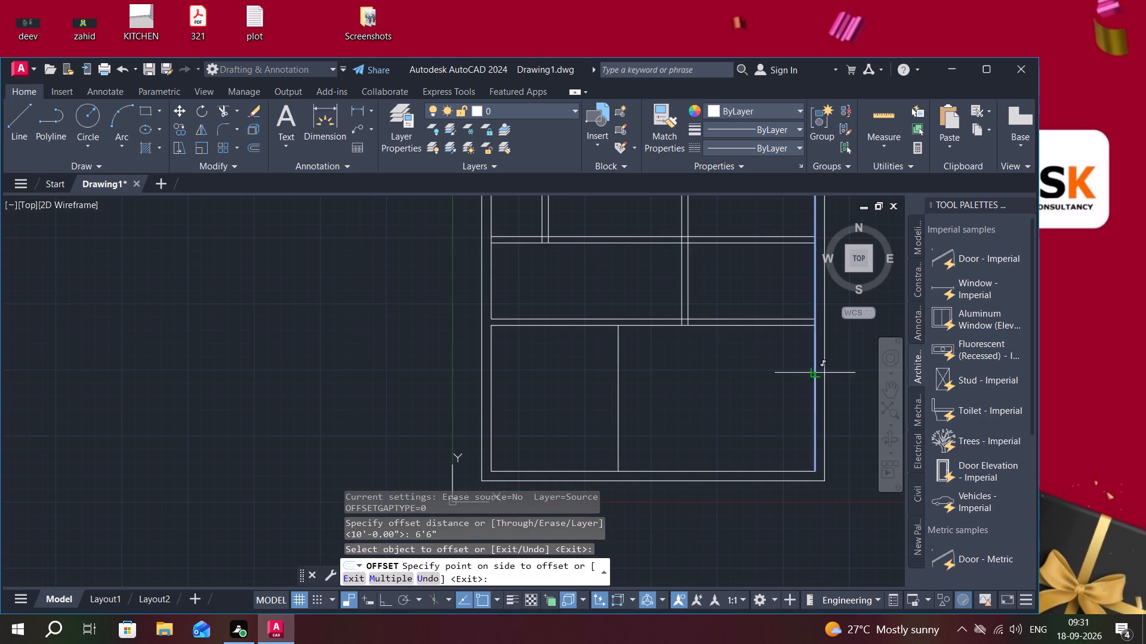
left_click(631, 395)
key("r")
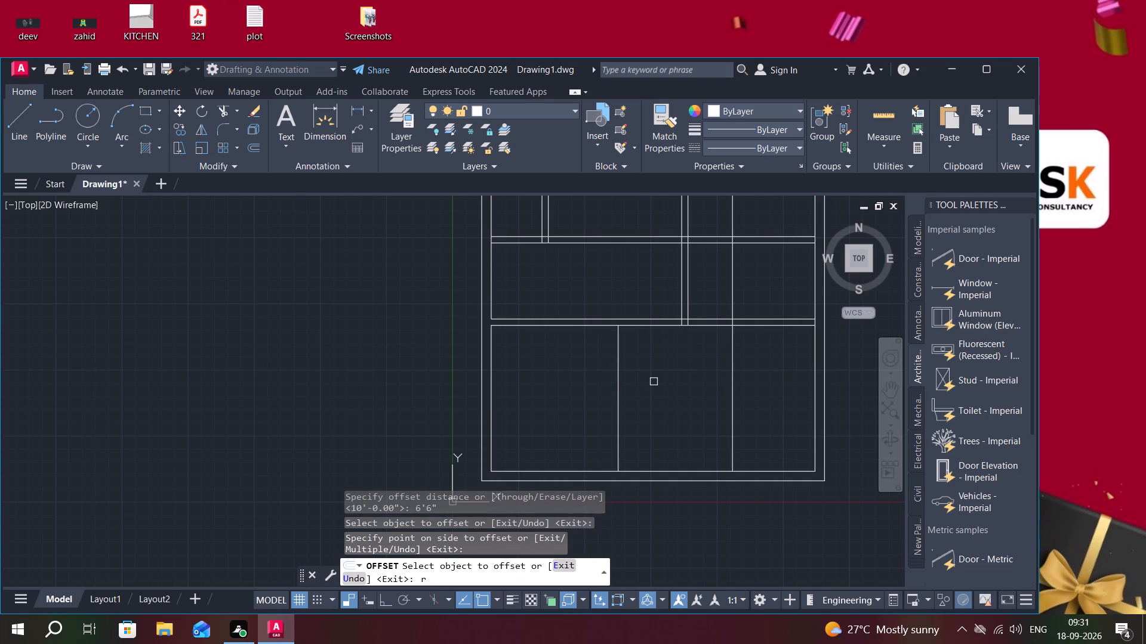
key("Escape")
Trim away the new eastern vertical line between the two horizontal partitions.
type("tr")
key("space")
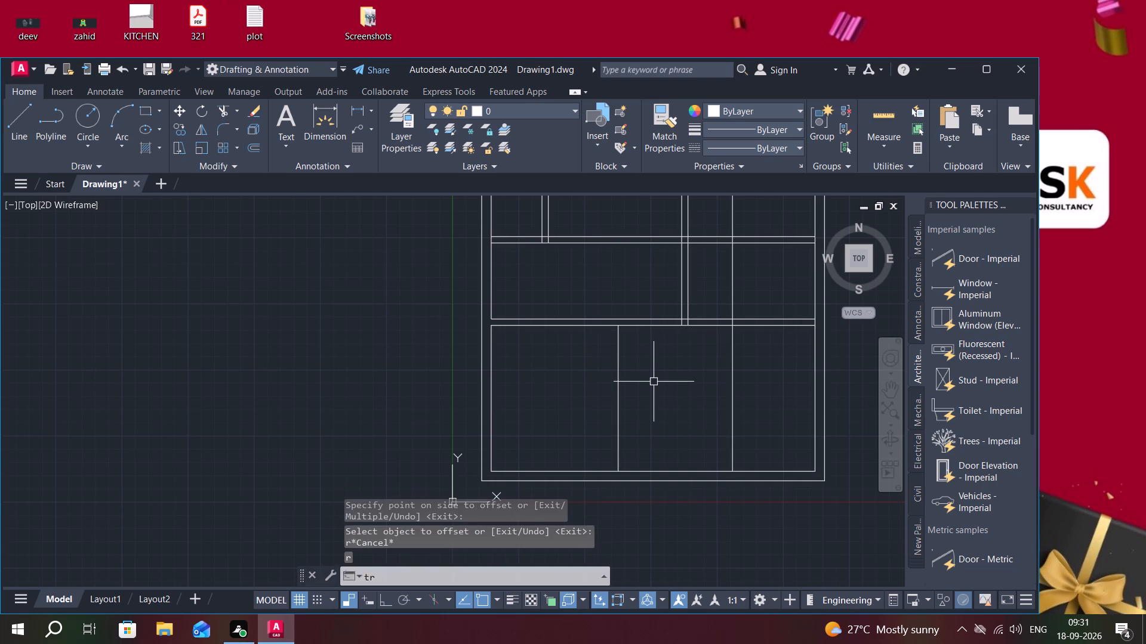
left_click(731, 283)
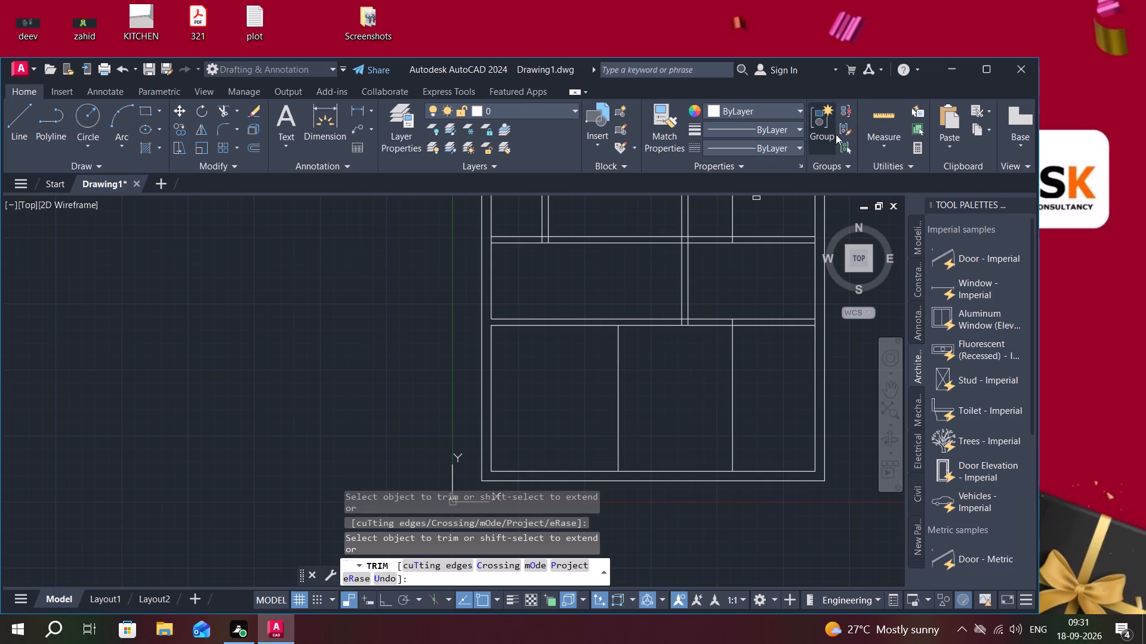
Quick-measure the clear sizes of the south middle room and the west space between the two horizontal partitions.
left_click(874, 121)
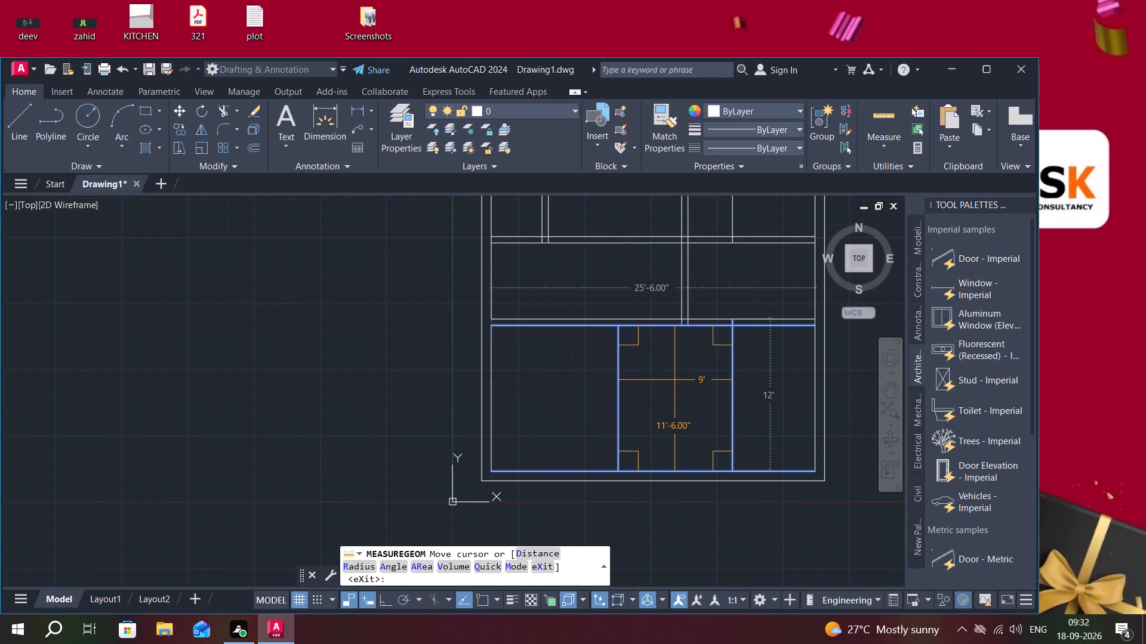
key("Escape")
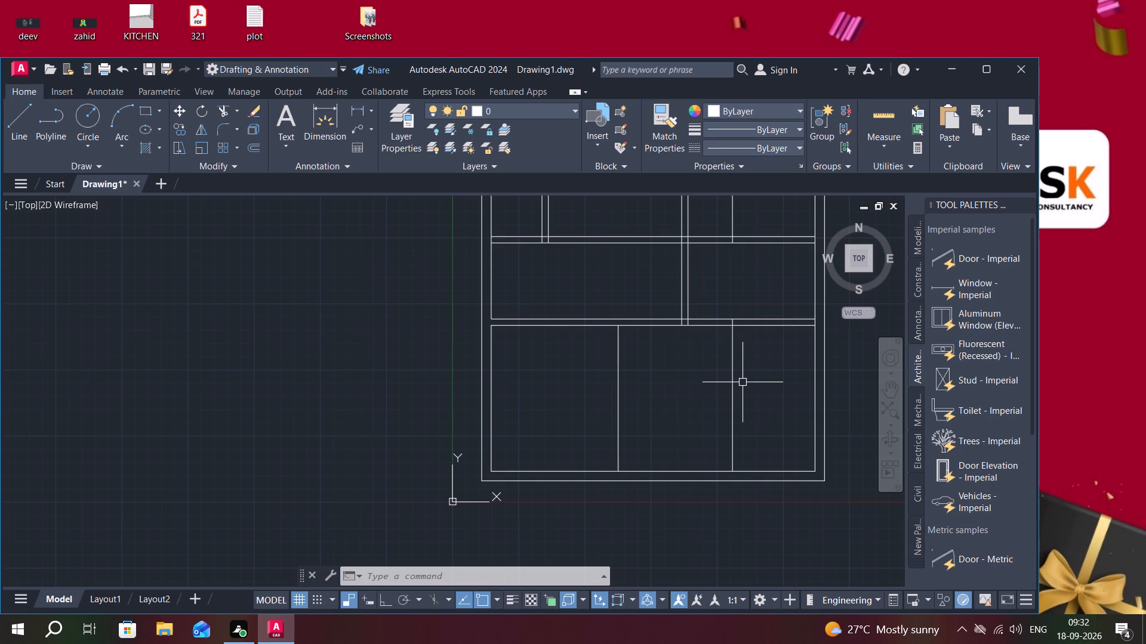
scroll(726, 387, "down", 1)
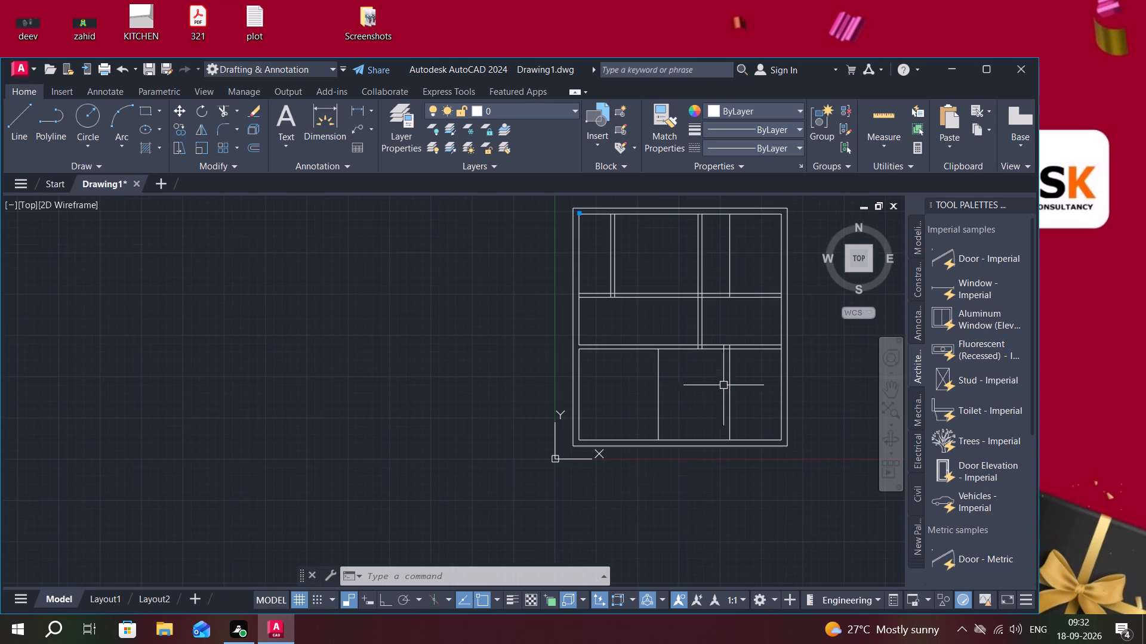
middle_click_drag(642, 344, 655, 351)
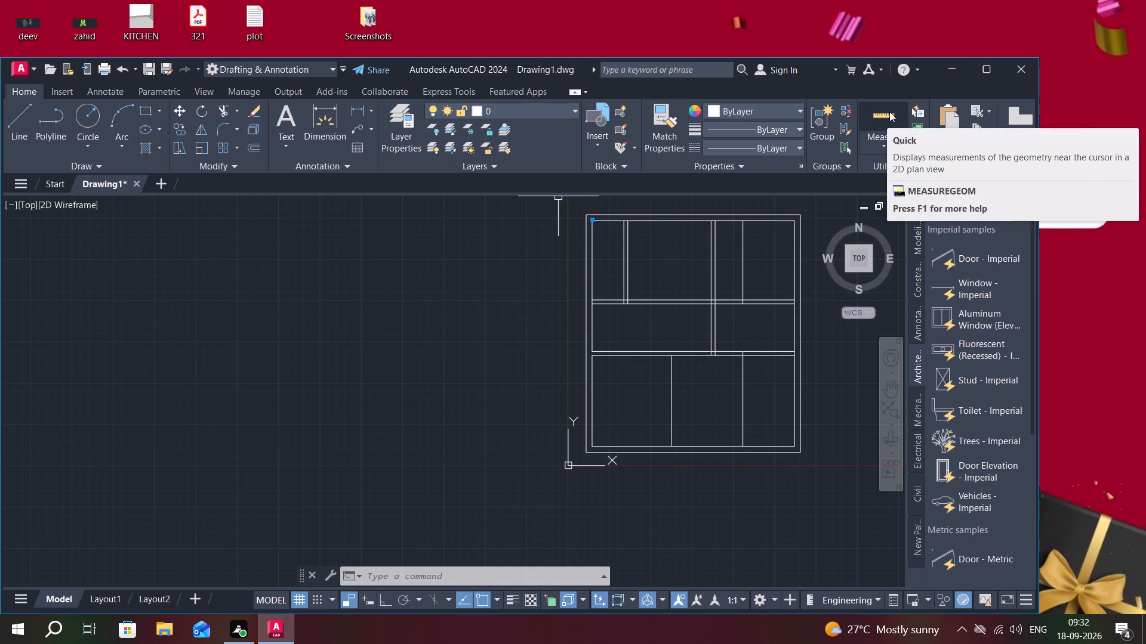
left_click_drag(877, 123, 889, 123)
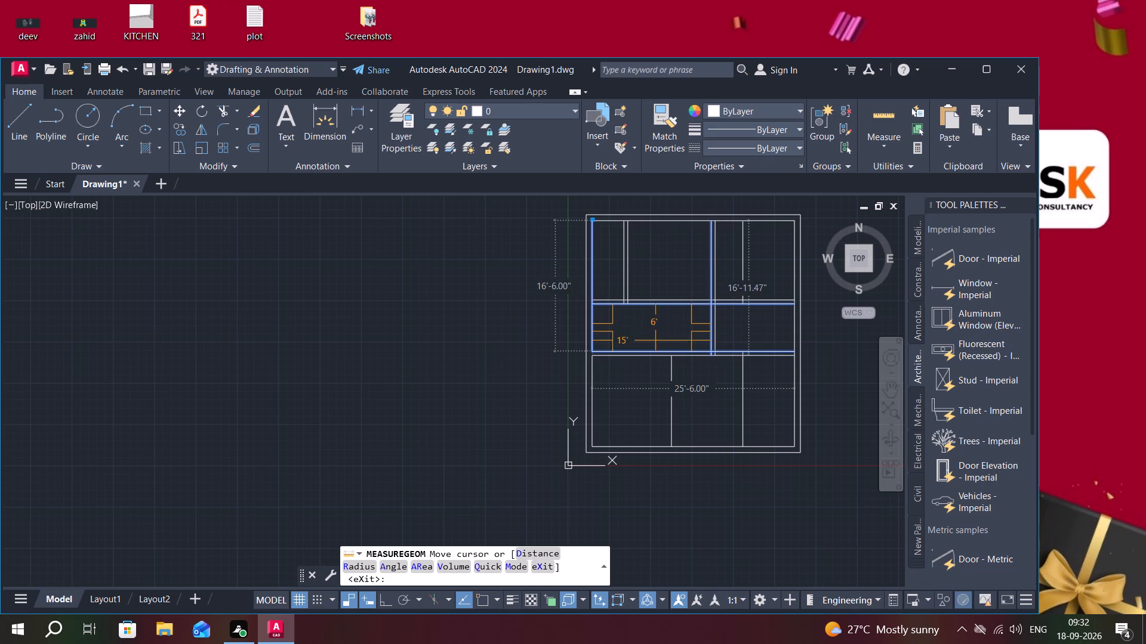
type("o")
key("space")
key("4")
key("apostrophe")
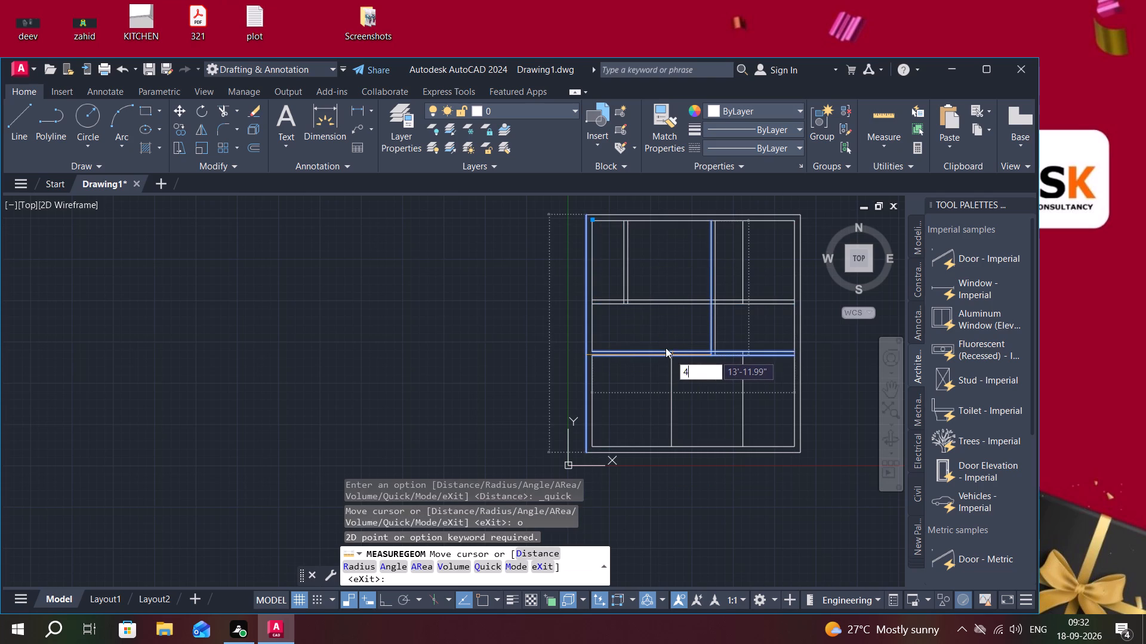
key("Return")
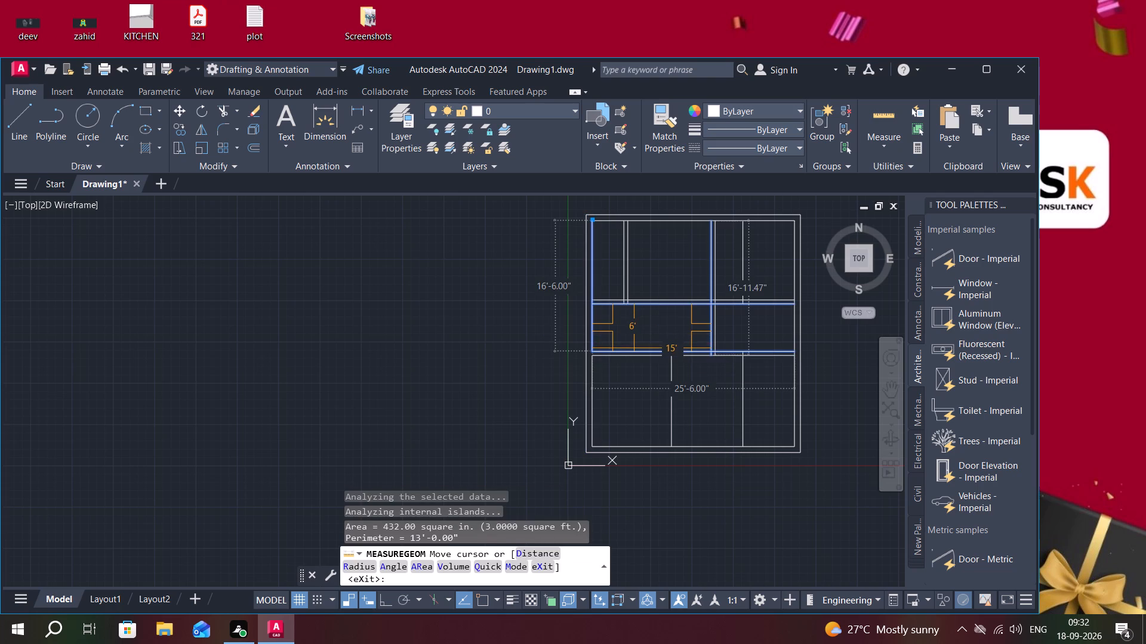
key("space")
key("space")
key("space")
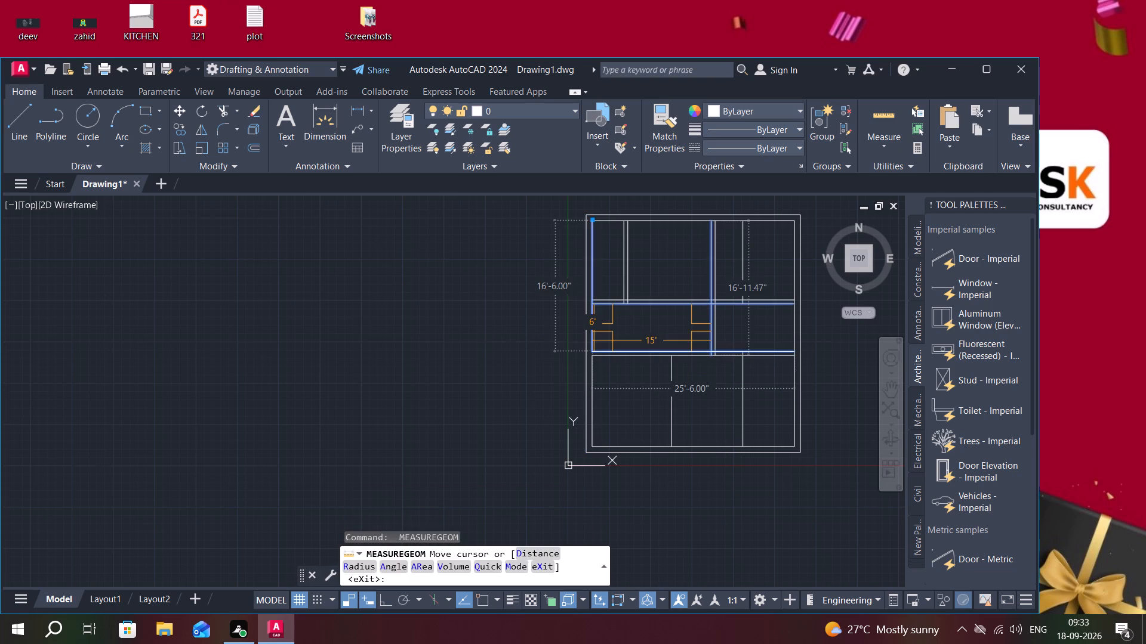
Offset the inner west wall line between the two horizontal partitions 4' to the east.
type("o")
key("space")
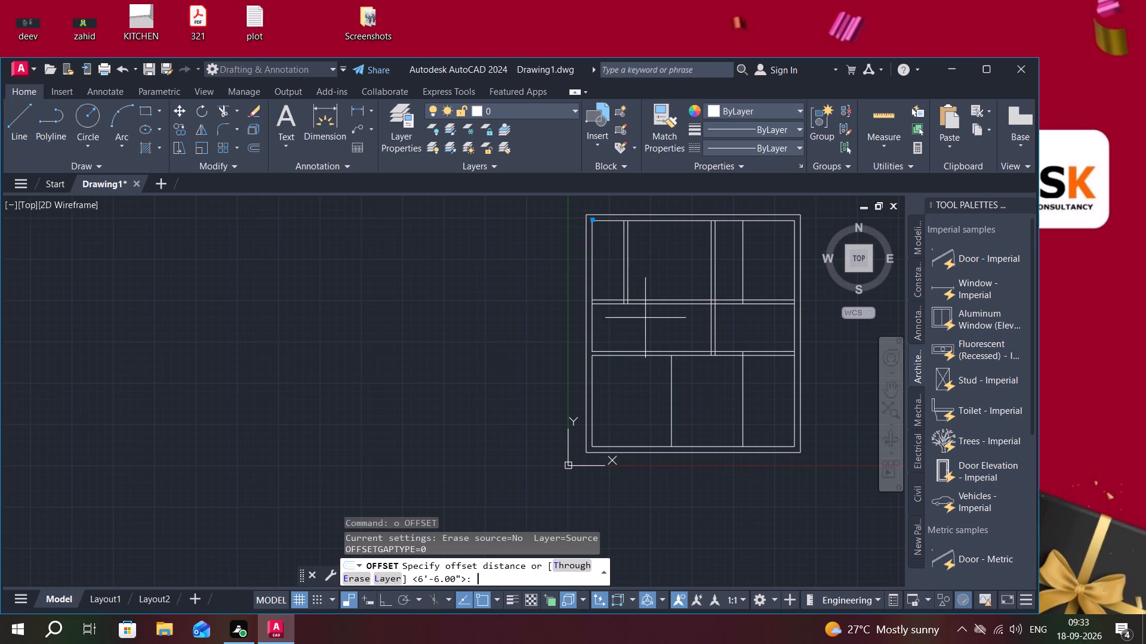
type("4'")
key("space")
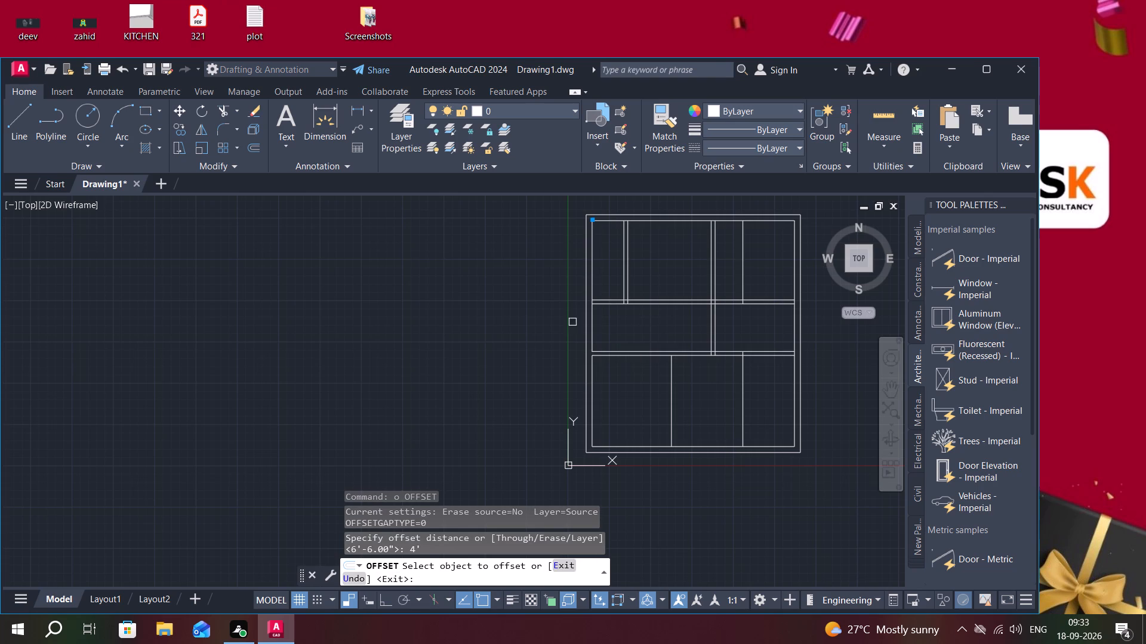
left_click(594, 320)
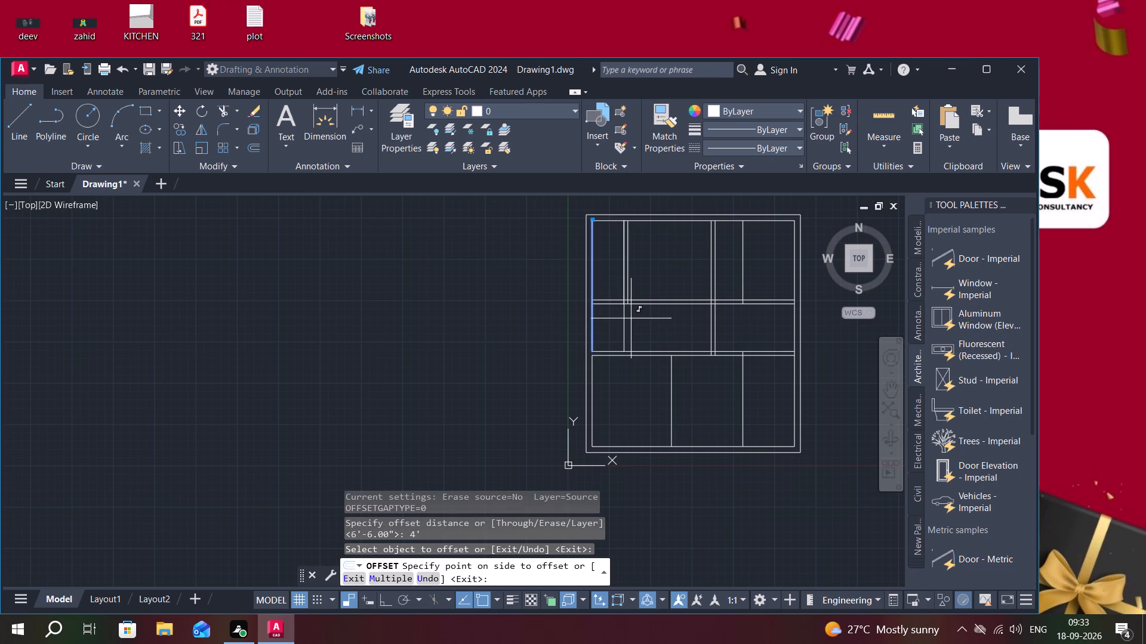
left_click(637, 318)
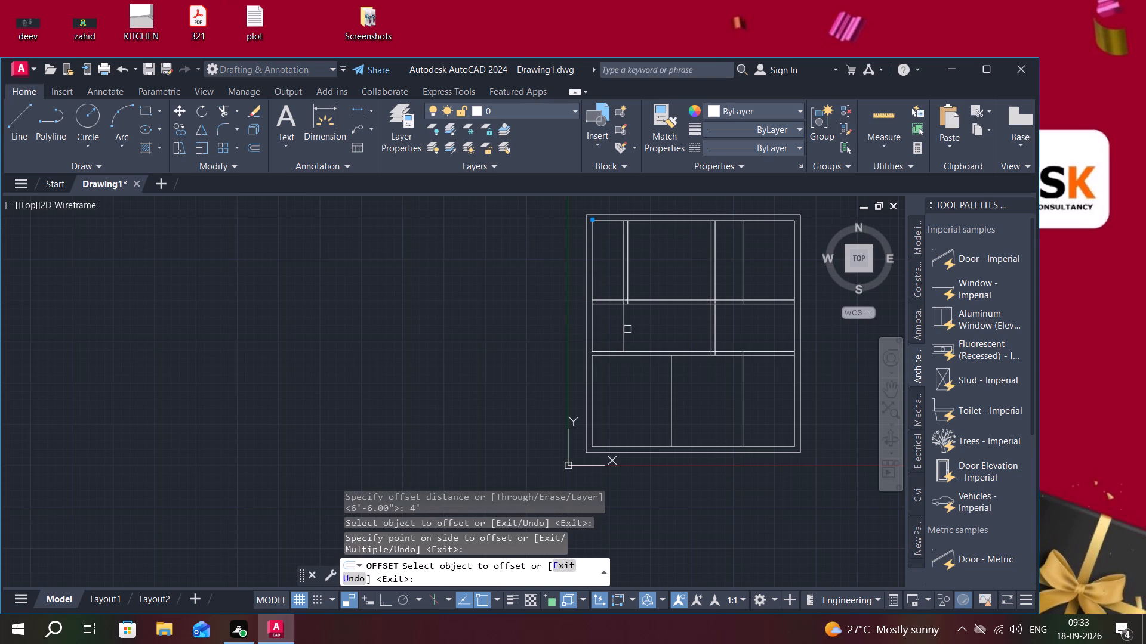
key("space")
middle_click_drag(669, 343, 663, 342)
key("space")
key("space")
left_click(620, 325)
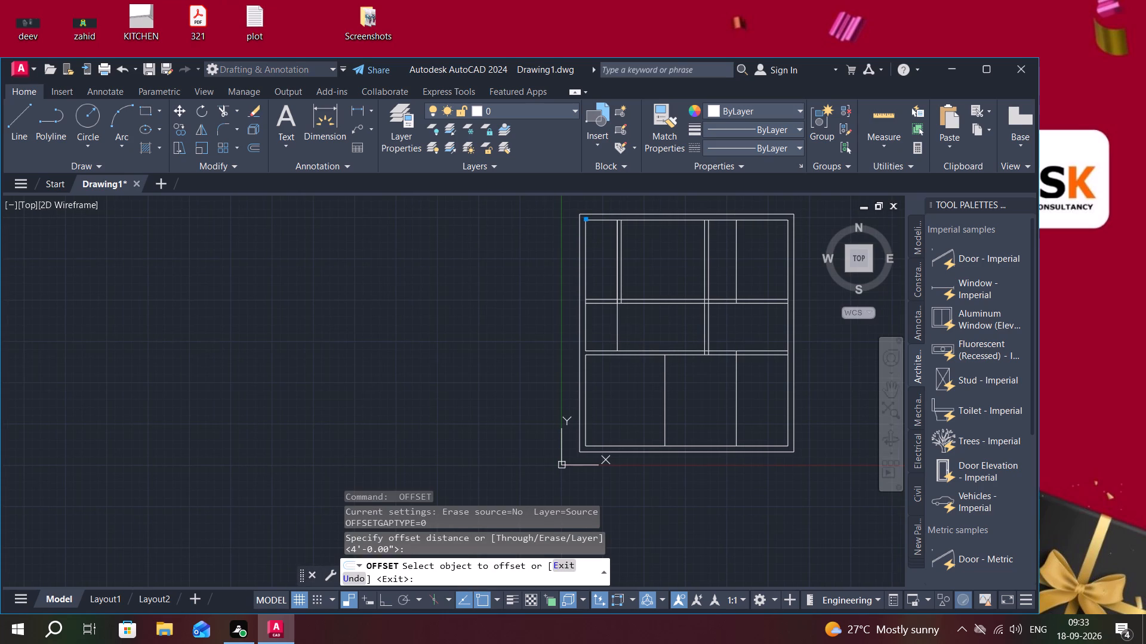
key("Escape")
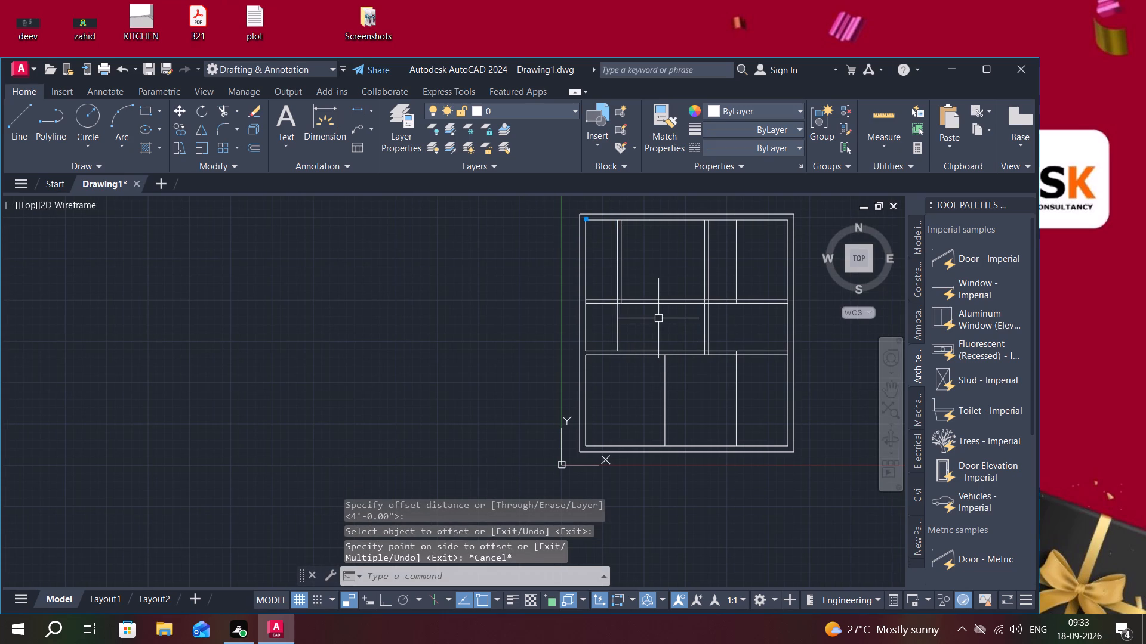
Extend the east line of the northwest vertical partition south to the lower horizontal partition.
key("e")
type("x")
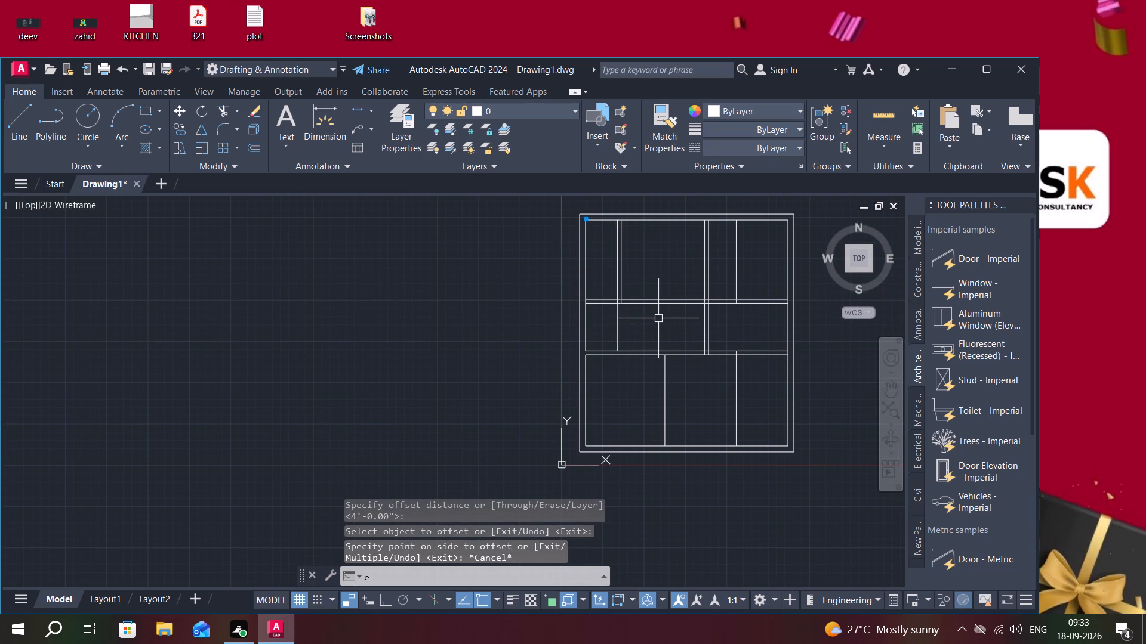
key("space")
left_click(624, 263)
key("Escape")
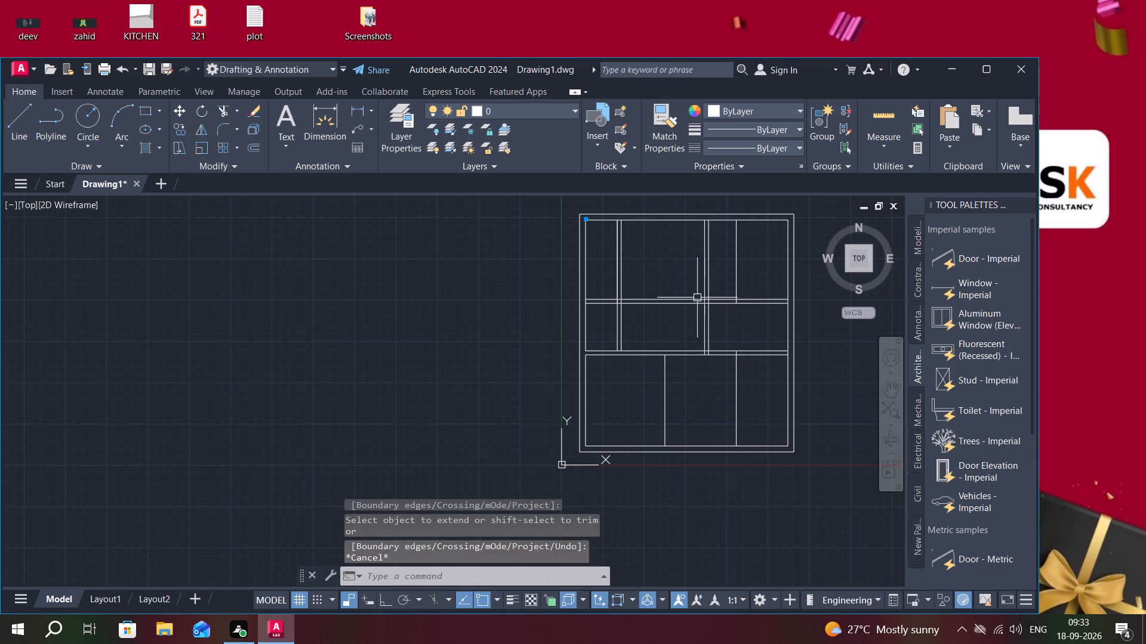
Trim away the easternmost vertical line in the northeast room, including its stub between the upper horizontal partition's two lines.
middle_click_drag(724, 324, 698, 332)
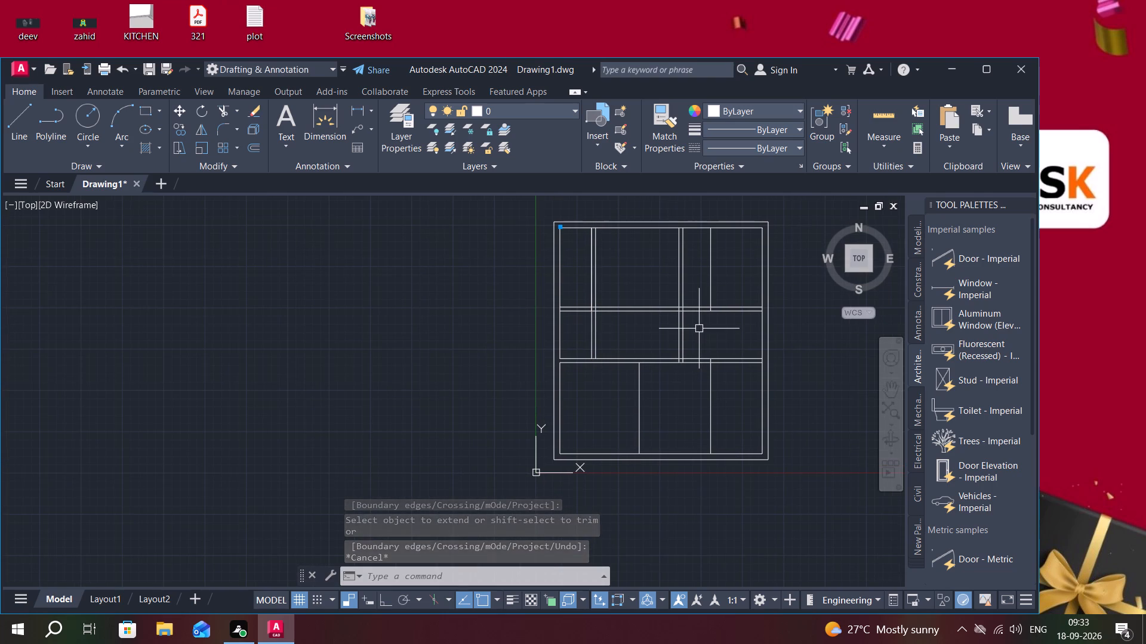
type("tr")
key("space")
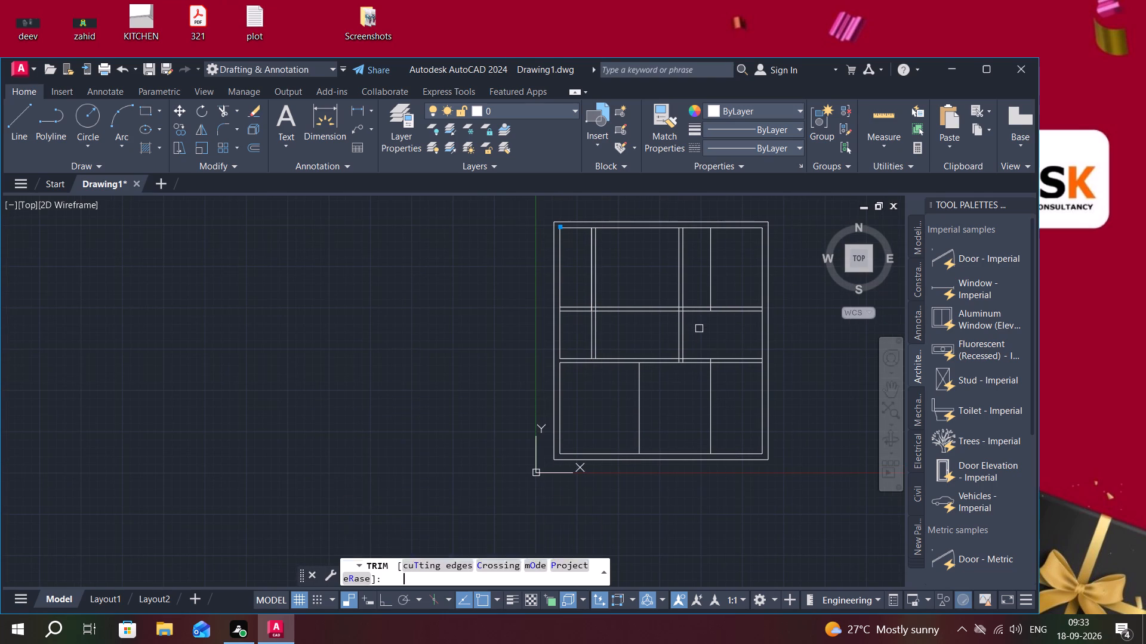
left_click(708, 286)
scroll(714, 306, "up", 4)
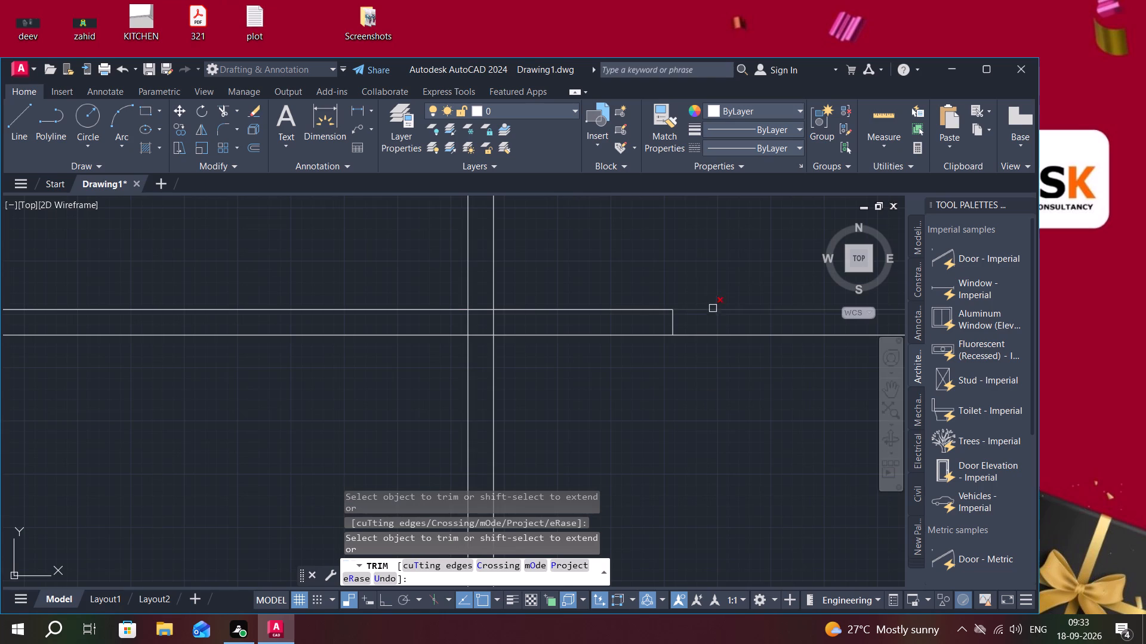
left_click(674, 321)
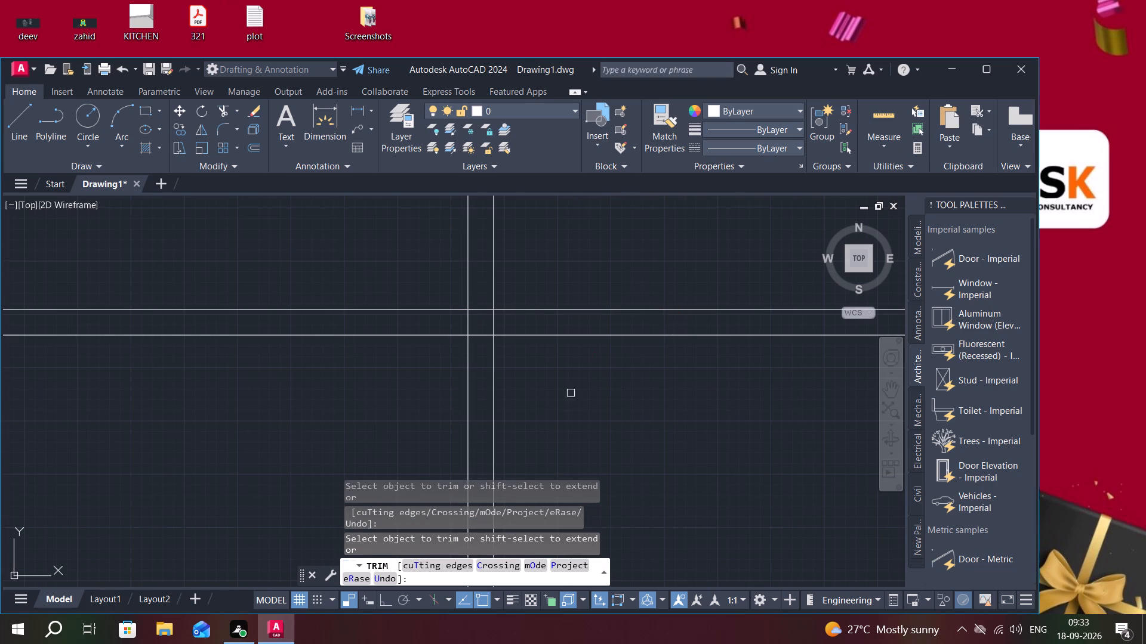
Trim away the upper horizontal partition east of the central vertical partition, and the inner east wall piece between its lines.
scroll(571, 397, "down", 4)
scroll(640, 380, "up", 4)
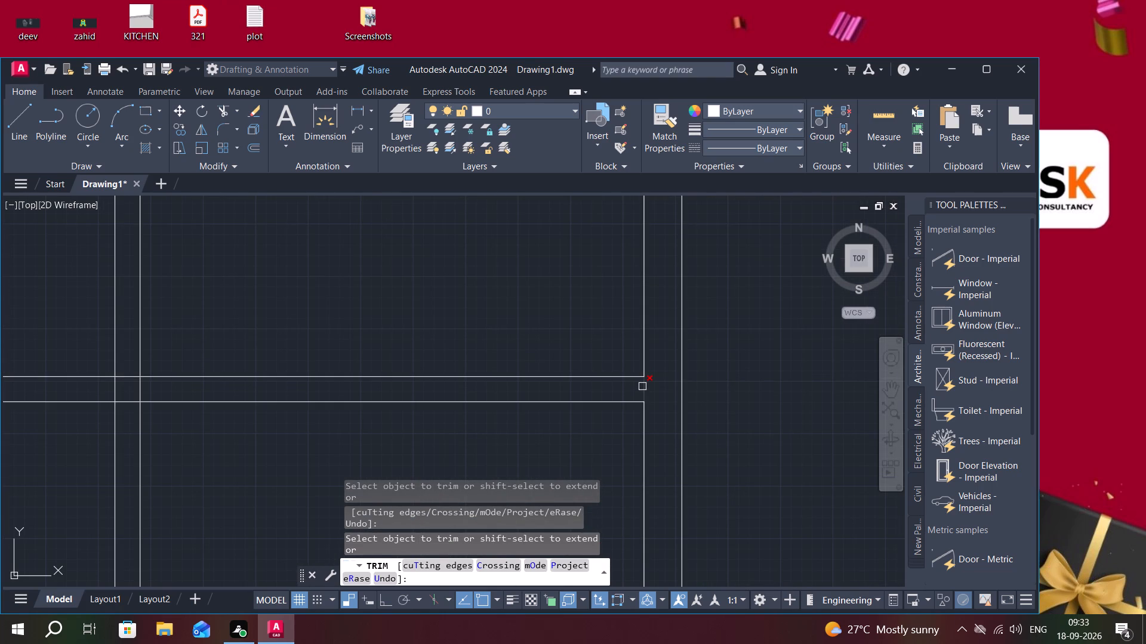
left_click(643, 386)
scroll(561, 314, "down", 2)
middle_click_drag(568, 299, 695, 299)
scroll(700, 290, "down", 1)
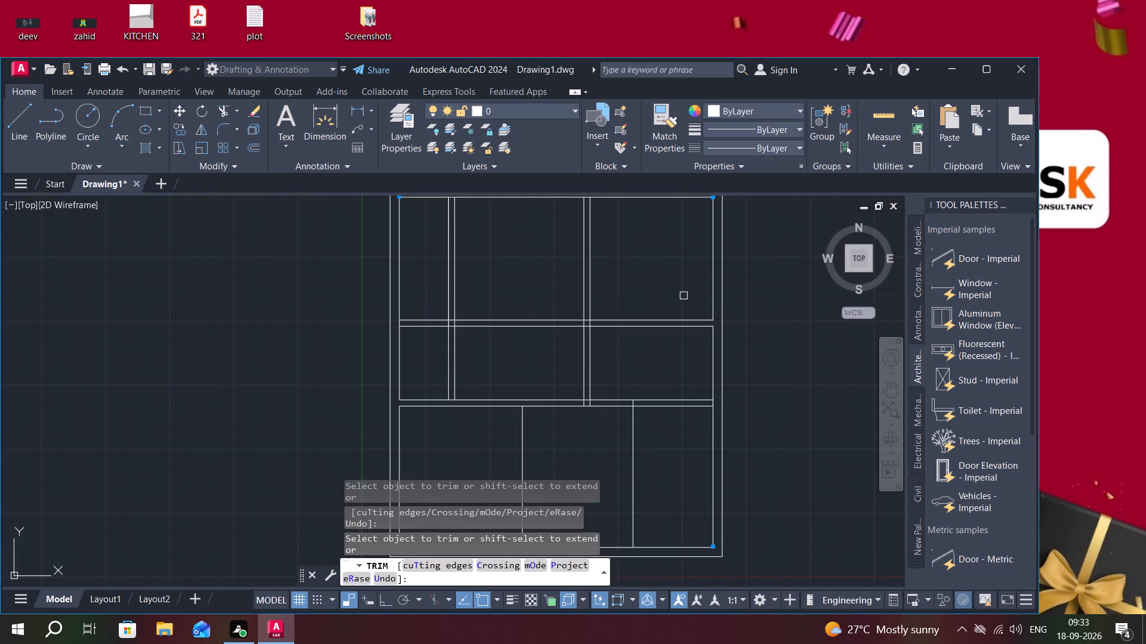
left_click_drag(683, 296, 694, 342)
Quick-measure the clear sizes of the enlarged northeast room and the southeast room.
left_click(873, 112)
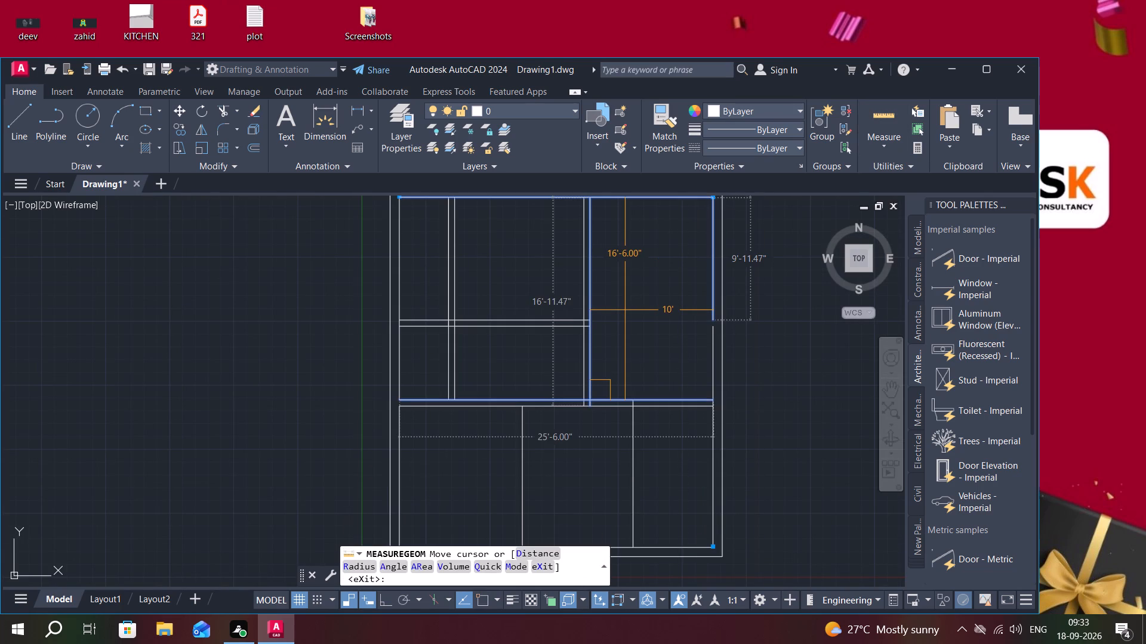
middle_click_drag(637, 320, 645, 333)
scroll(645, 333, "up", 1)
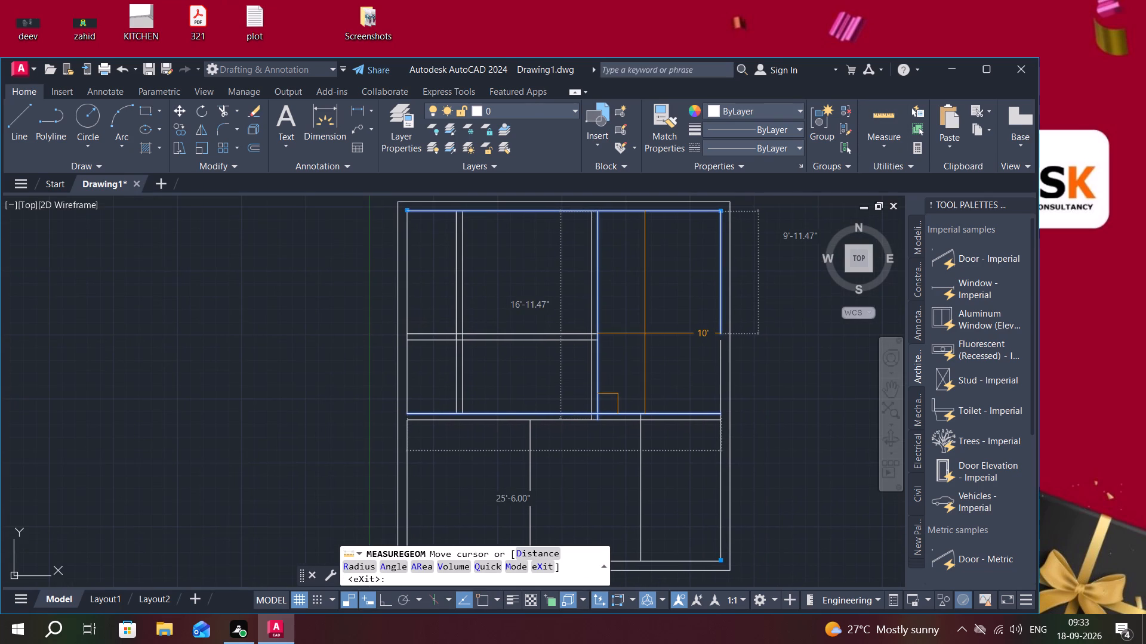
scroll(645, 333, "down", 2)
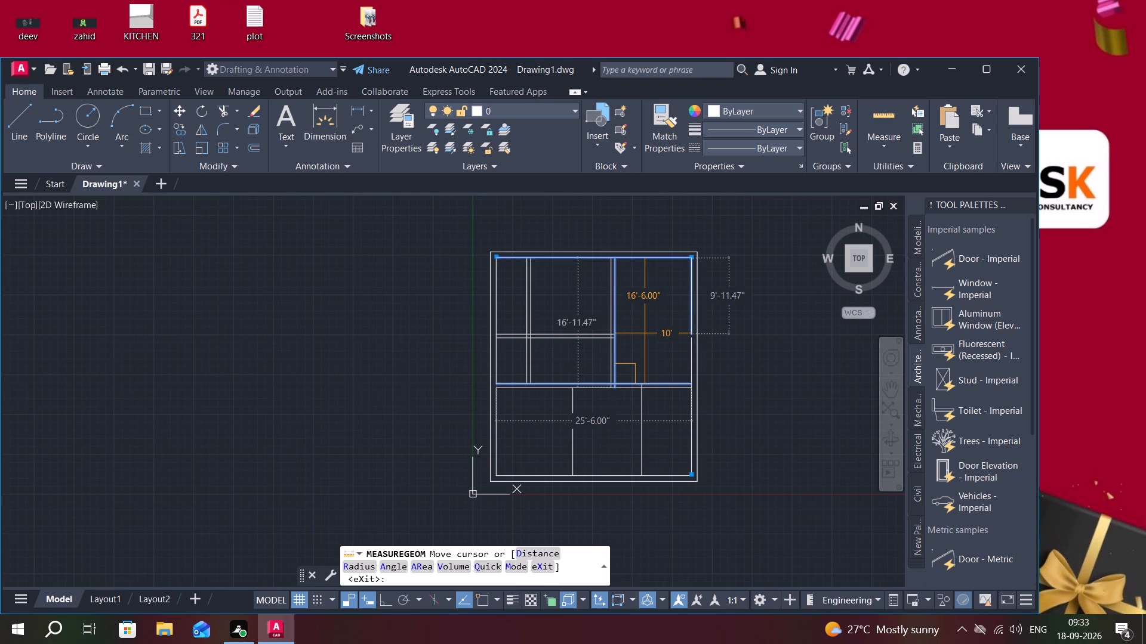
middle_click_drag(645, 333, 644, 295)
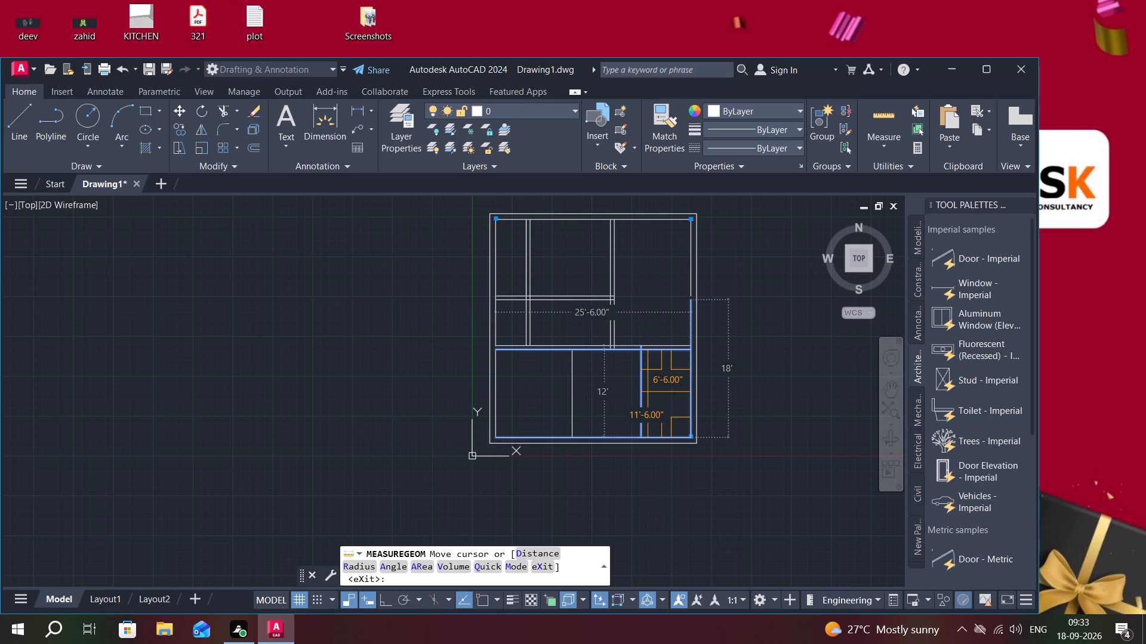
middle_click_drag(648, 394, 623, 373)
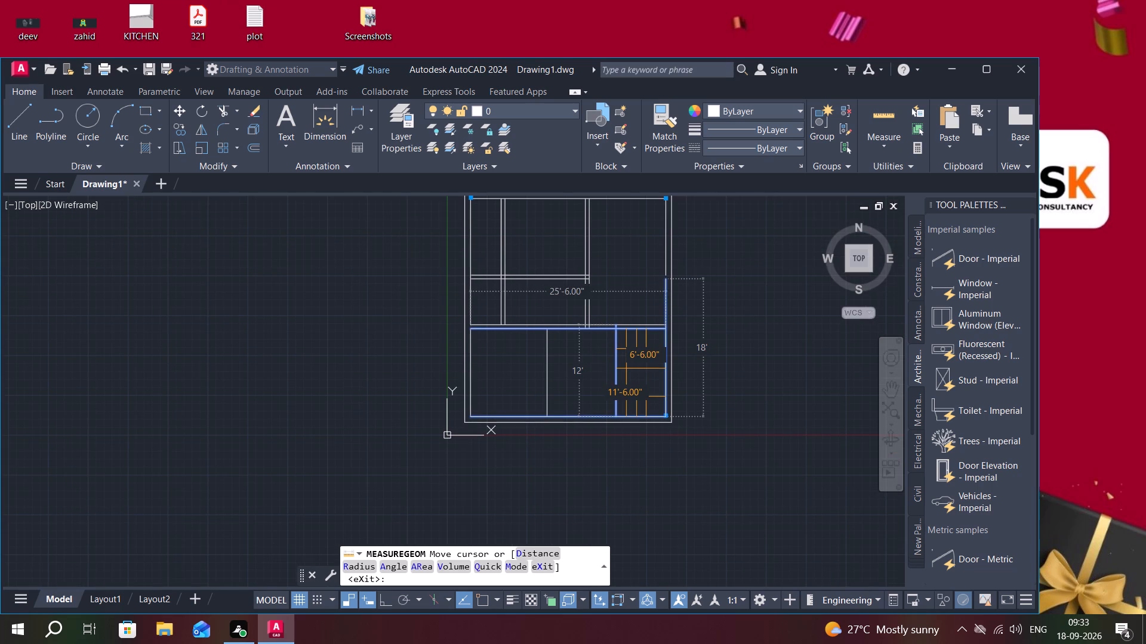
key("Escape")
Extend the southeast vertical line to the outer south wall and both lower horizontal partition lines to the outer east wall.
type("ex")
key("space")
left_click(618, 381)
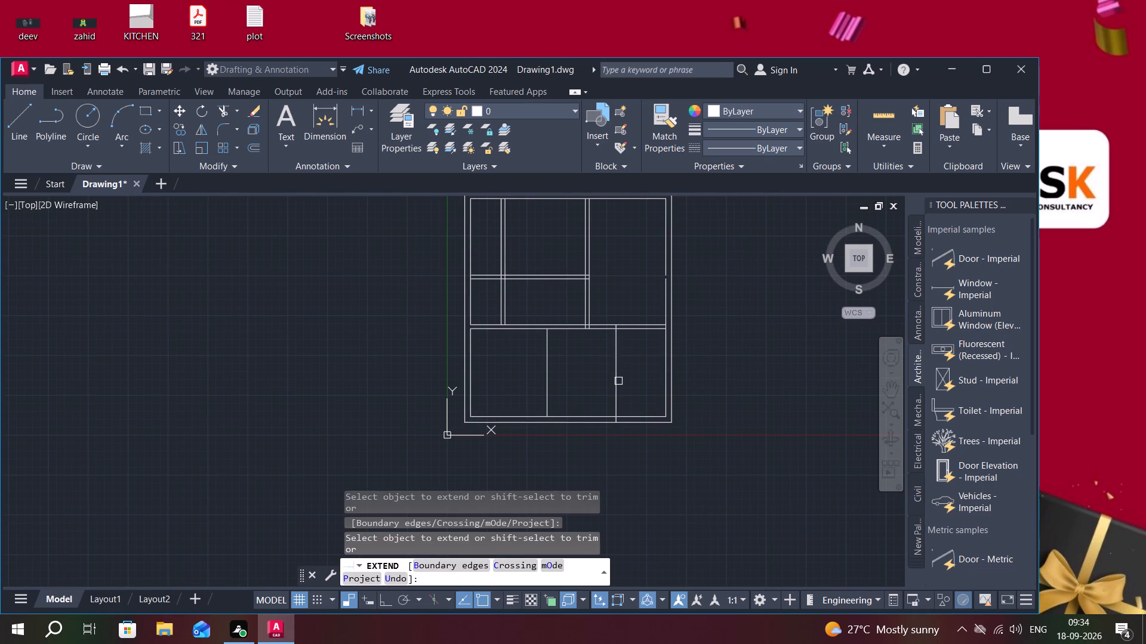
left_click(637, 323)
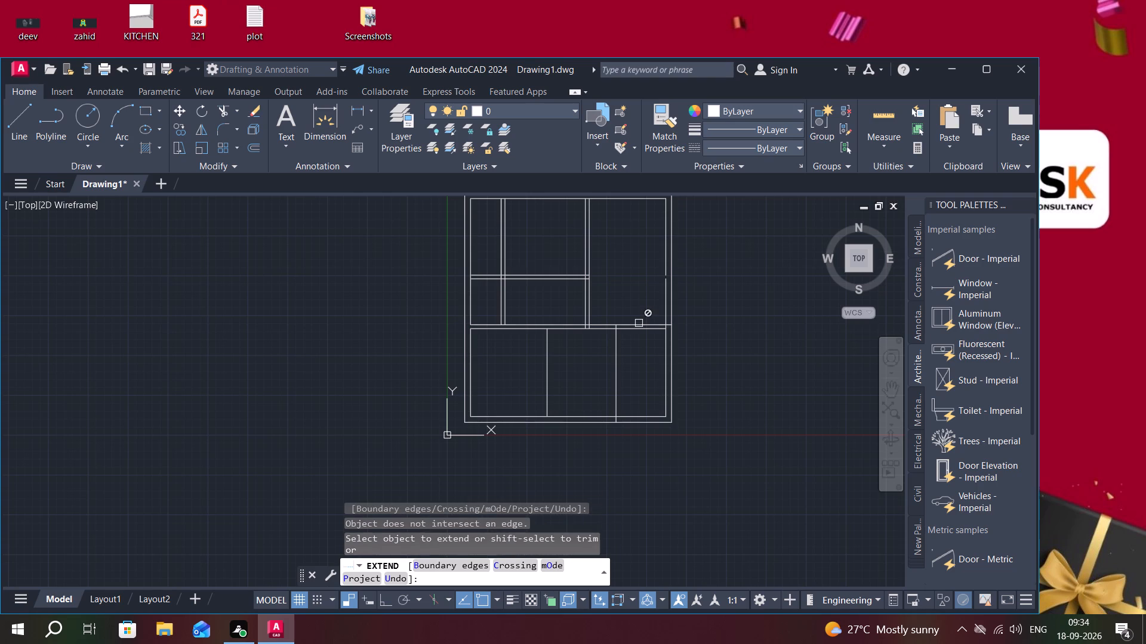
scroll(639, 323, "up", 3)
left_click_drag(633, 304, 655, 376)
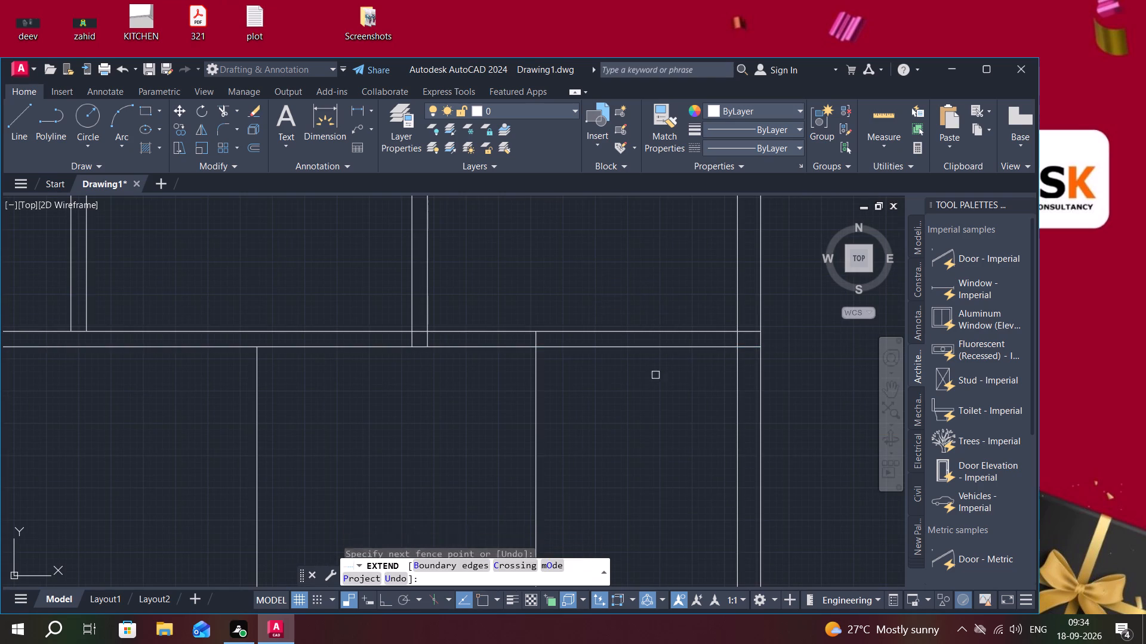
key("Escape")
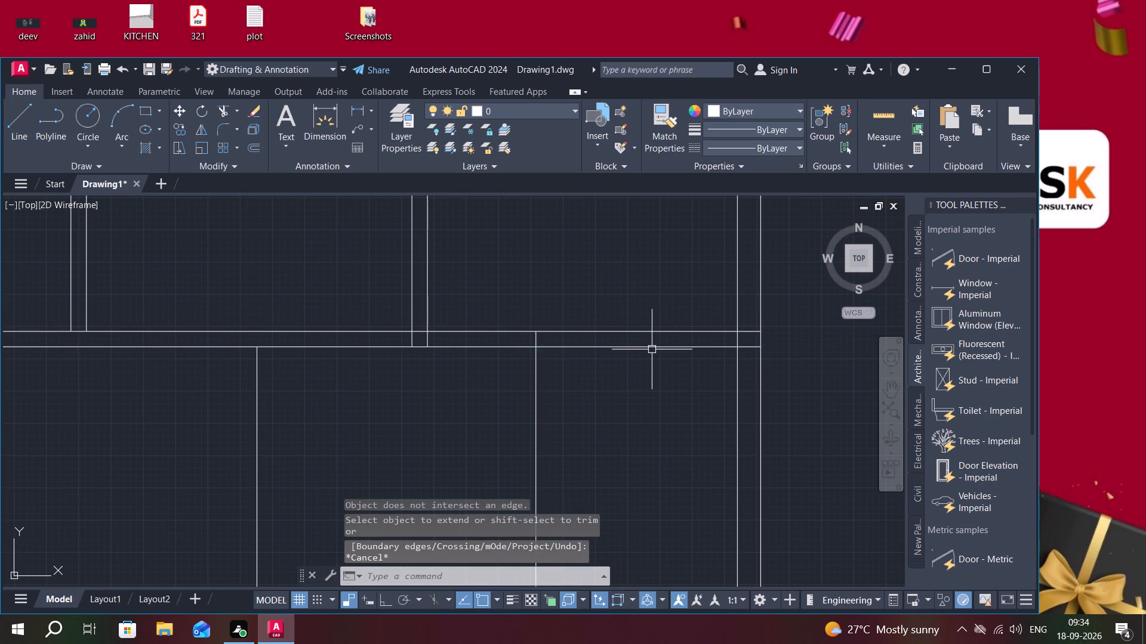
Trim both lower horizontal partition lines between the southeast vertical line and the inner east wall.
key("t")
key("r")
key("space")
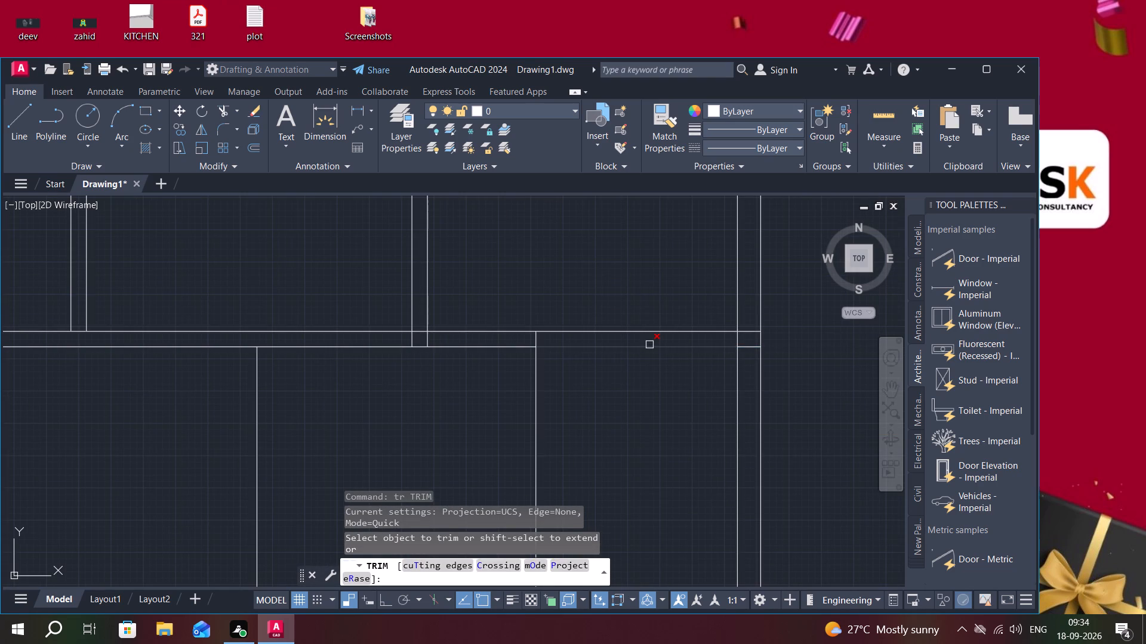
left_click(652, 345)
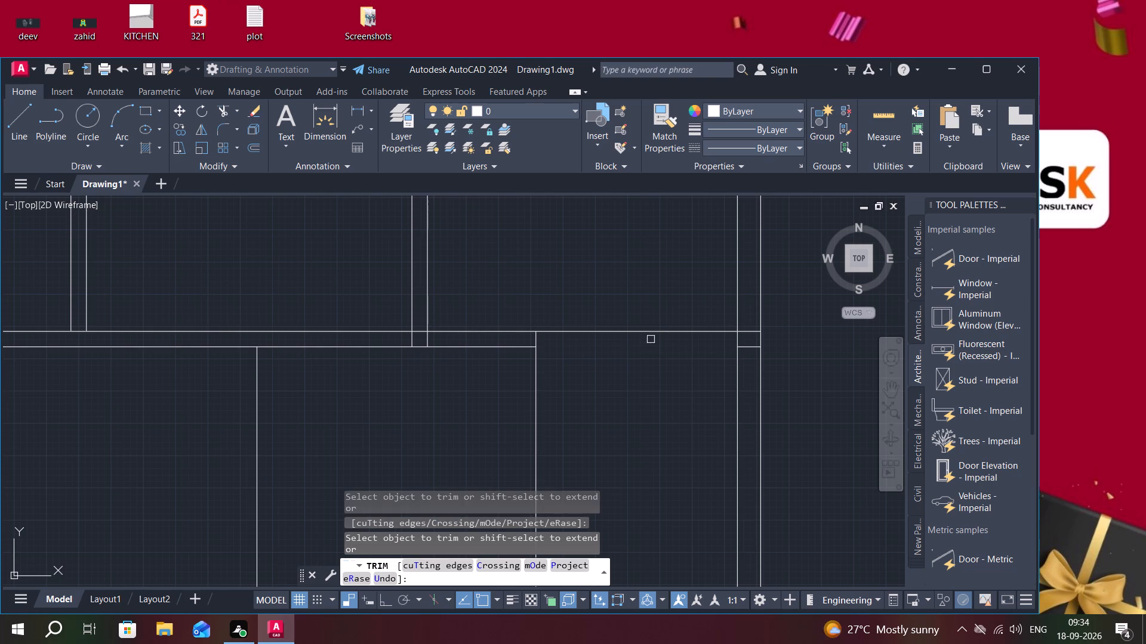
left_click(659, 329)
scroll(654, 305, "down", 3)
middle_click_drag(666, 315, 662, 287)
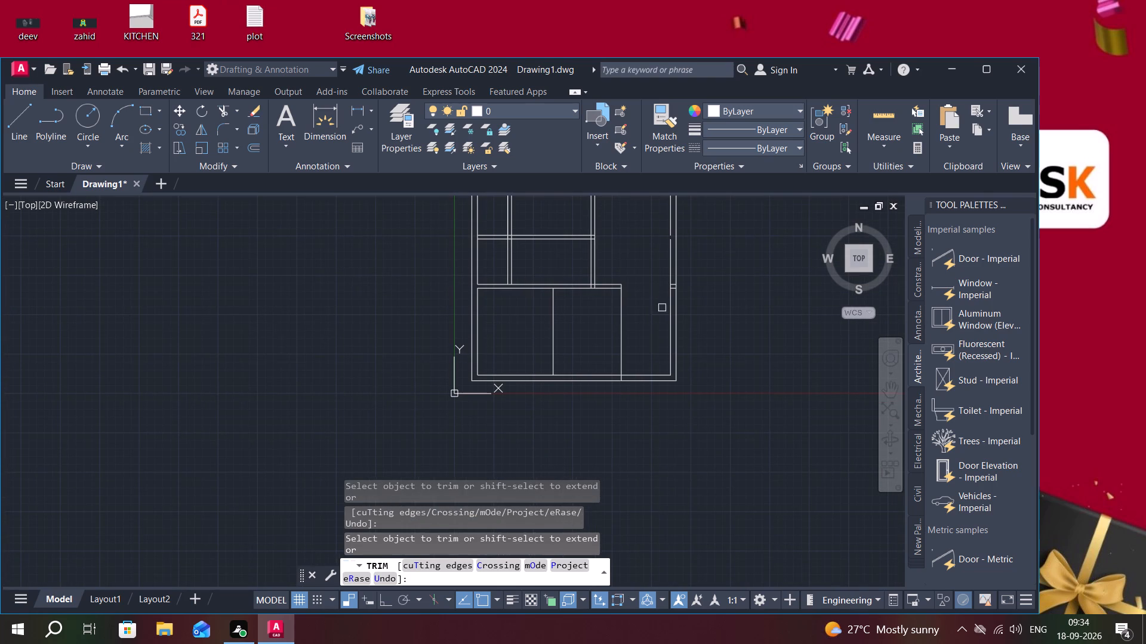
key("Escape")
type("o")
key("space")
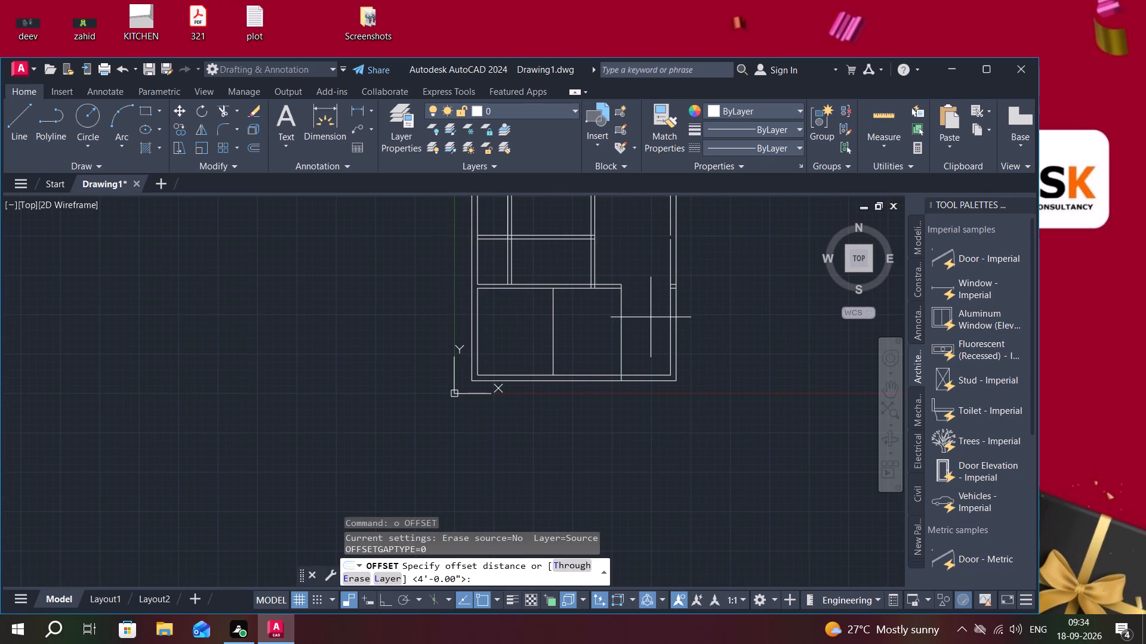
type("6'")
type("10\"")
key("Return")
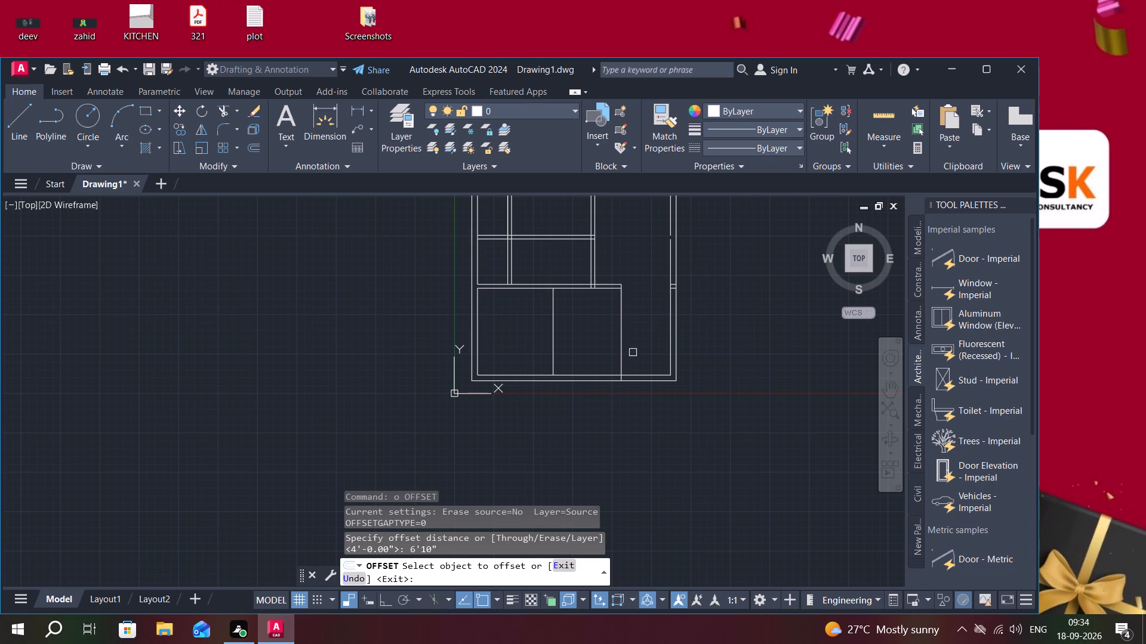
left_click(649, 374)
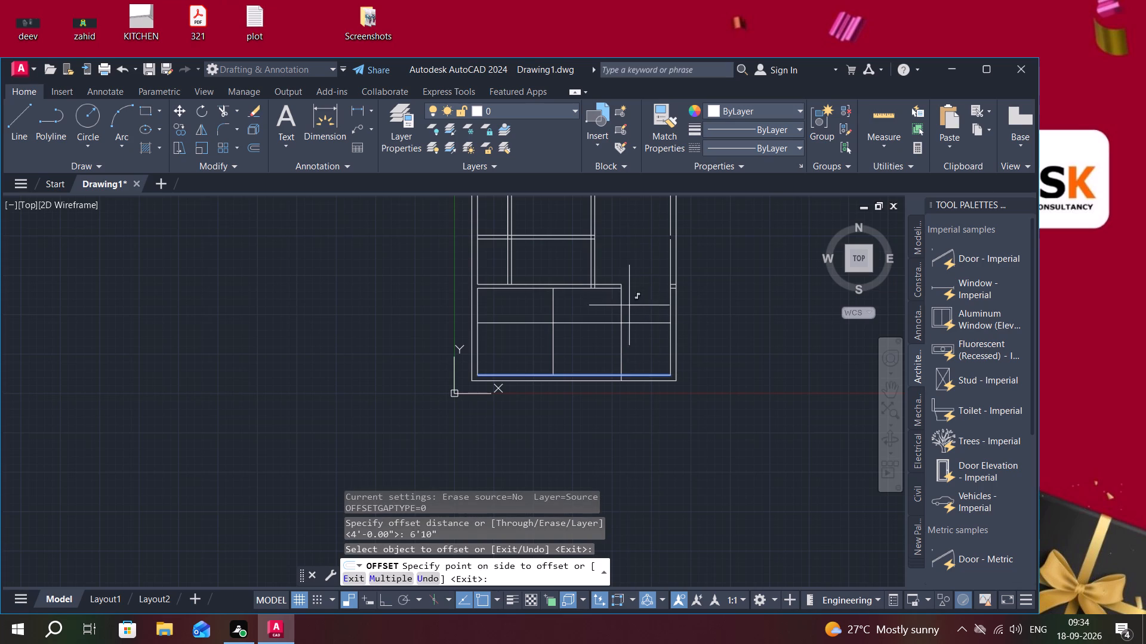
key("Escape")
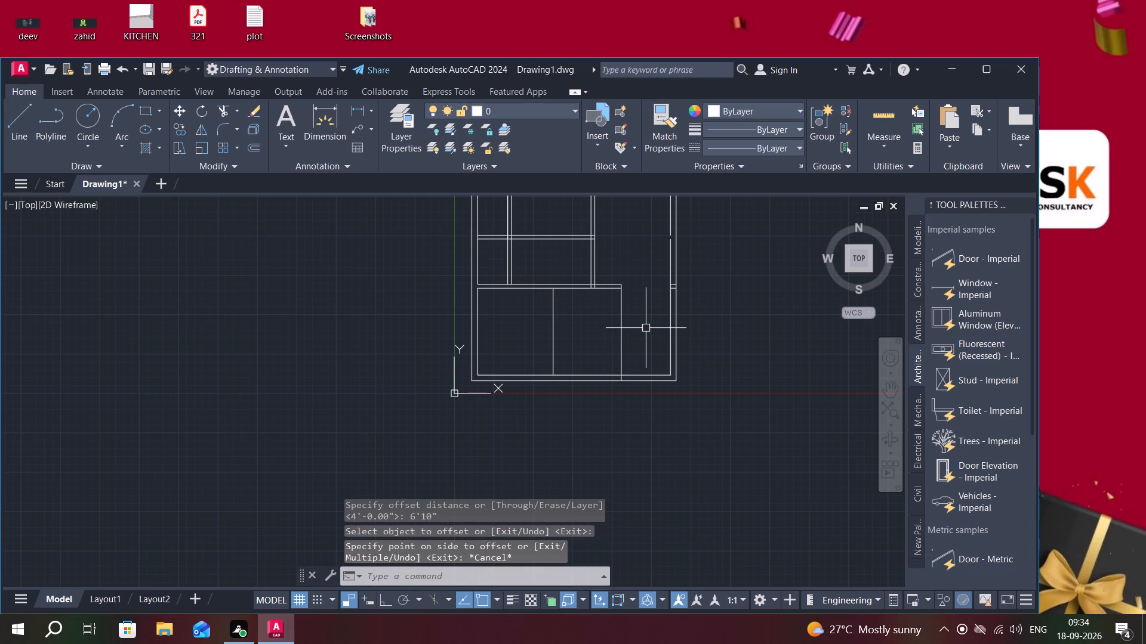
Offset the inner south wall line 11'11" to the north.
type("o")
key("space")
type("11")
key("apostrophe")
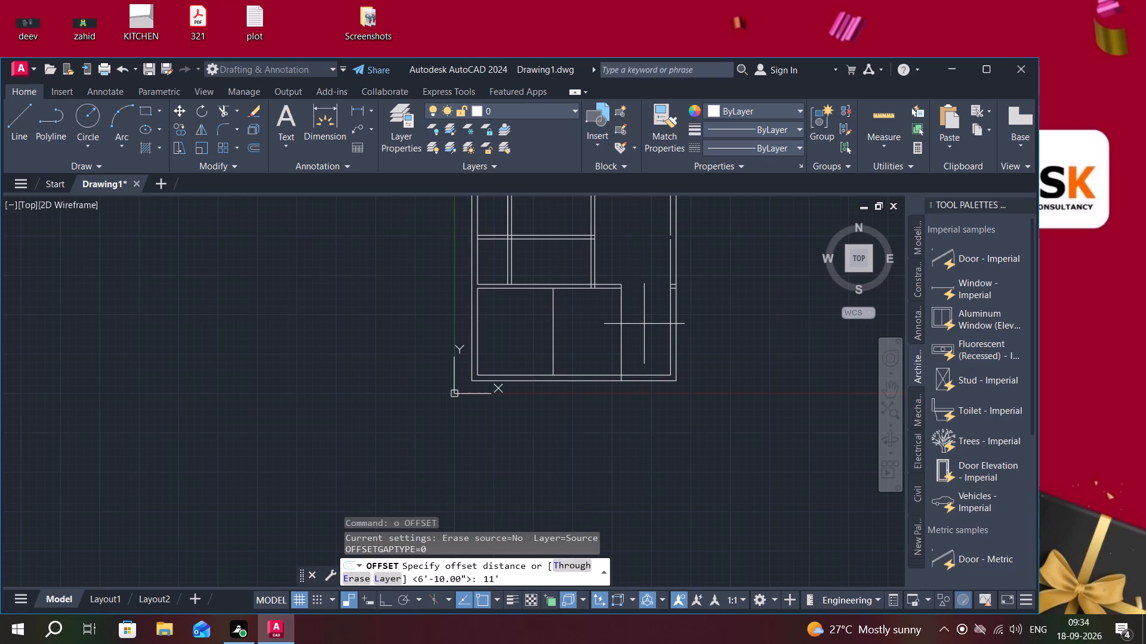
key("1")
key("1")
key("shift+quotedbl")
key("Return")
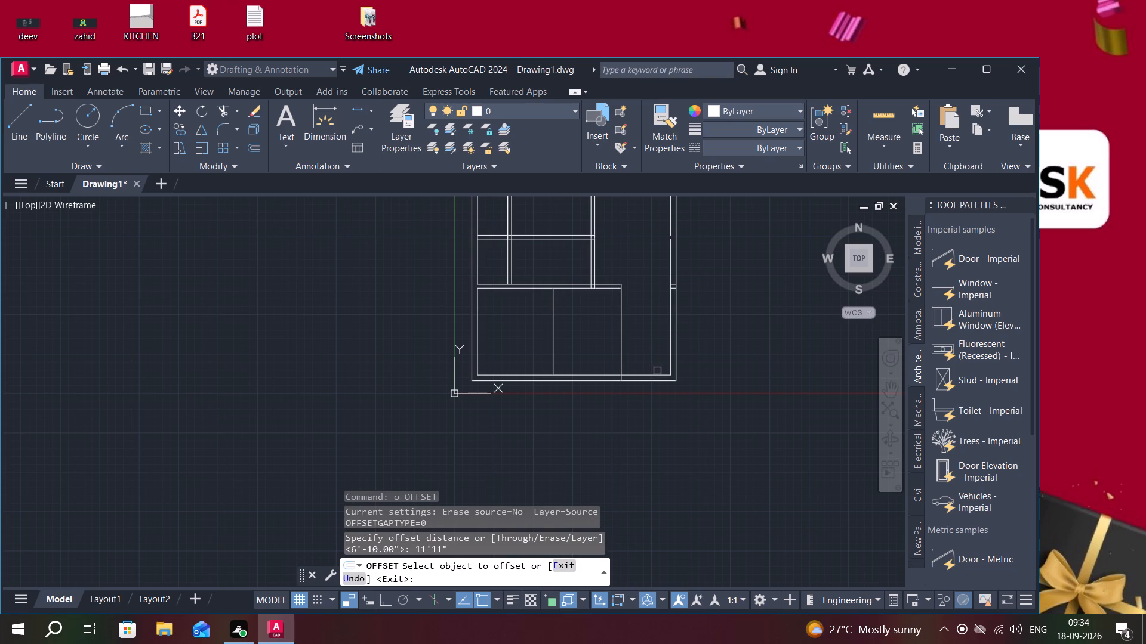
left_click(660, 373)
left_click(649, 271)
middle_click_drag(646, 273, 657, 371)
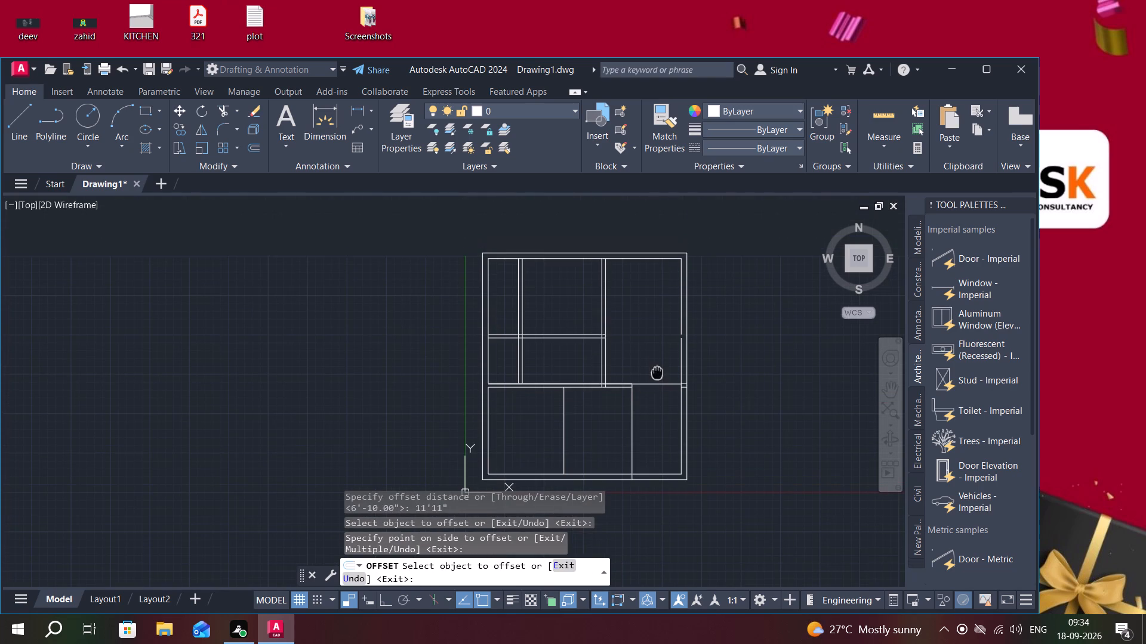
key("Escape")
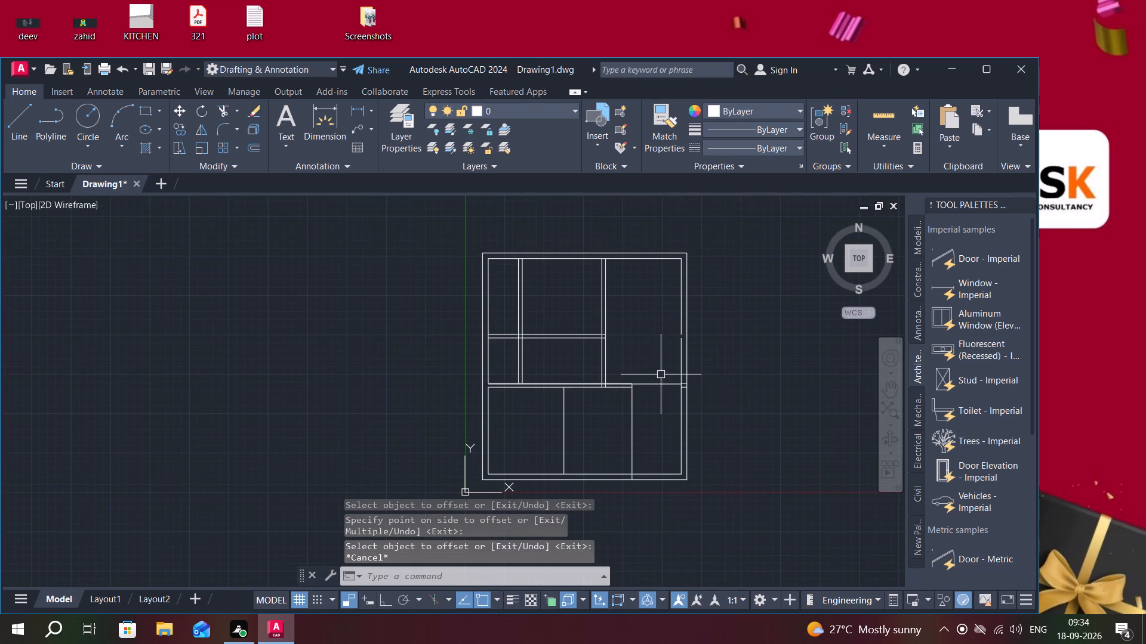
Quick-measure the clear sizes of the southeast room and the south middle room.
left_click(873, 120)
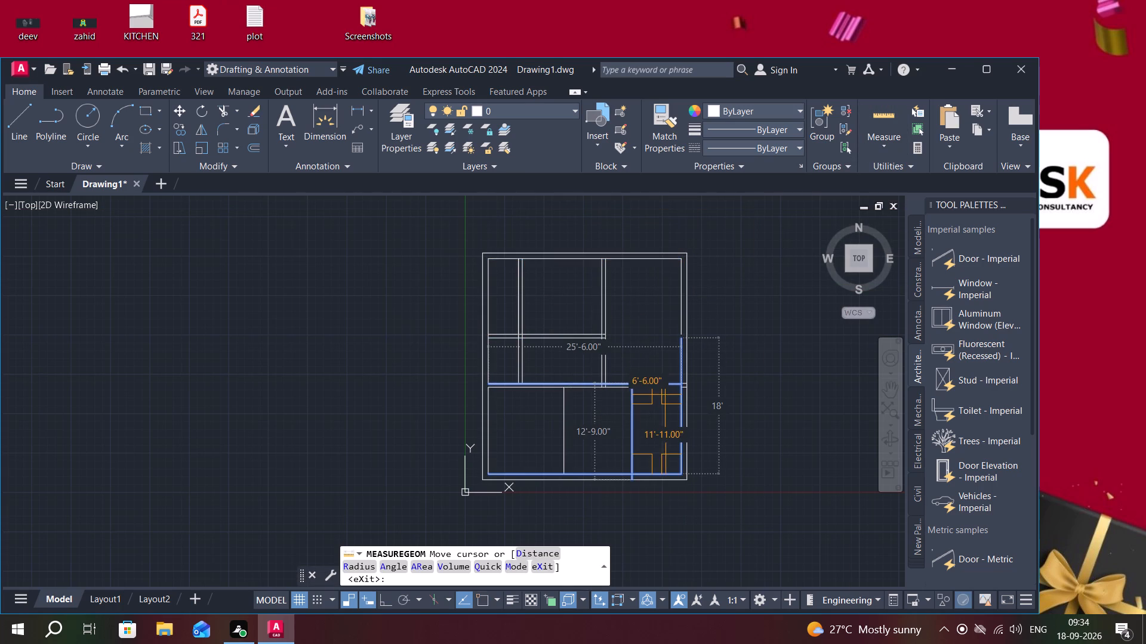
middle_click_drag(672, 393, 680, 342)
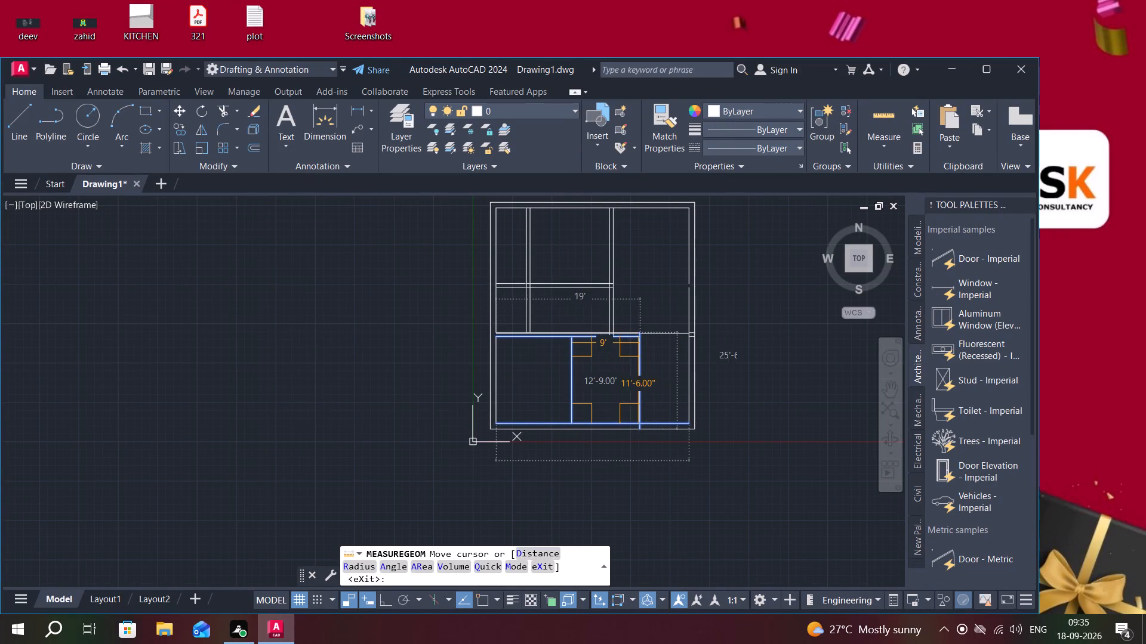
key("Escape")
Trim the inner south wall line and the 11'11" offset line between the southeast vertical line and the inner east wall.
key("t")
key("r")
key("space")
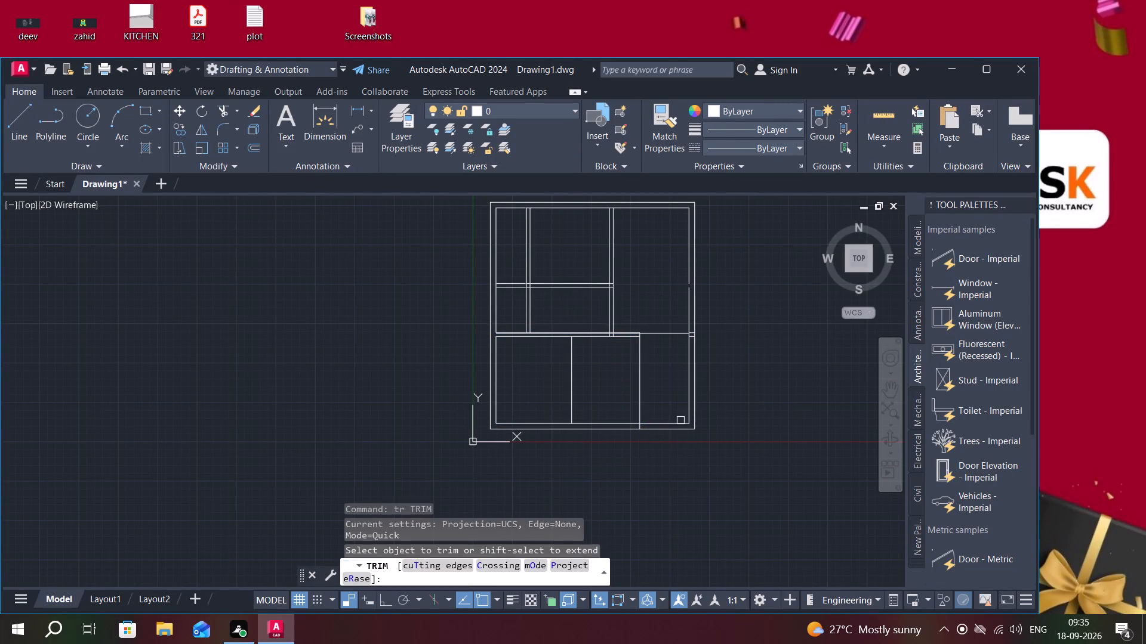
left_click(677, 422)
left_click(676, 333)
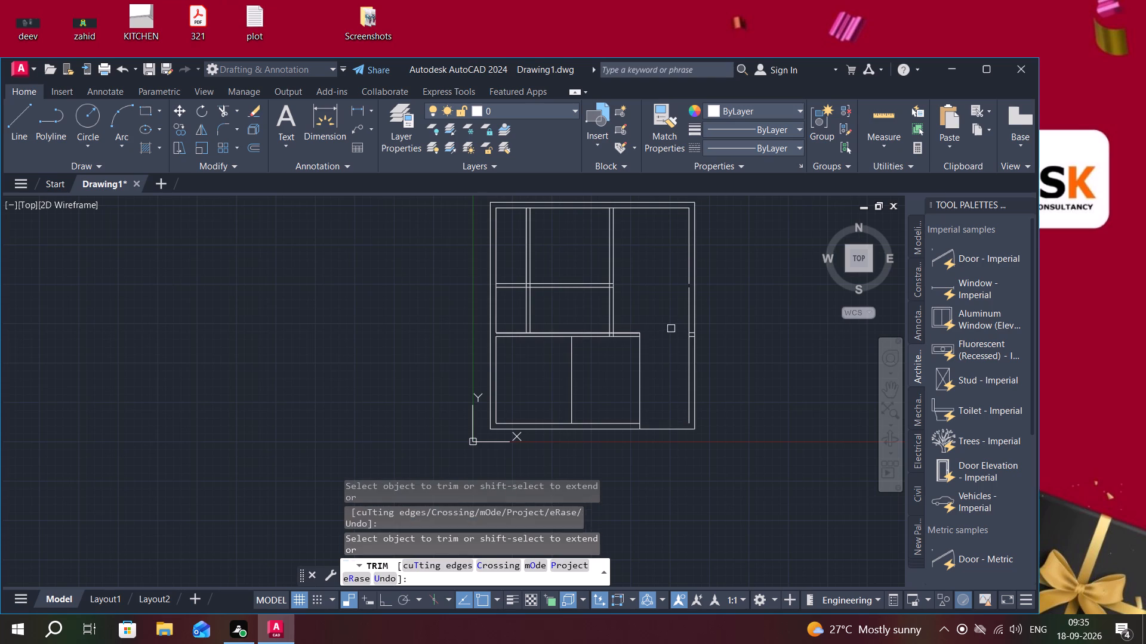
key("Escape")
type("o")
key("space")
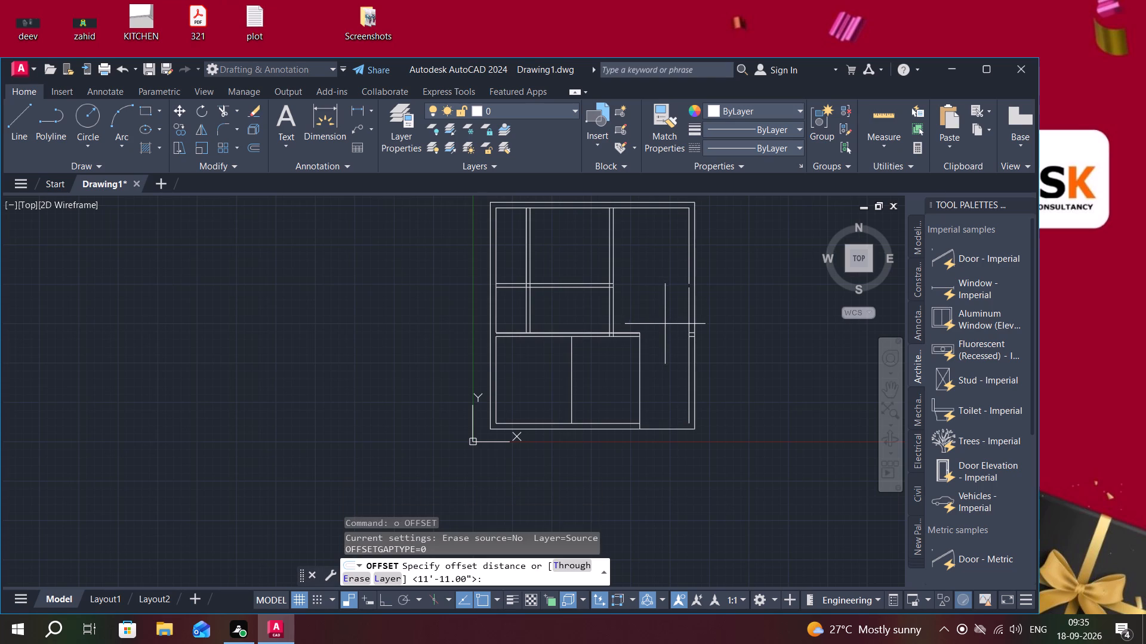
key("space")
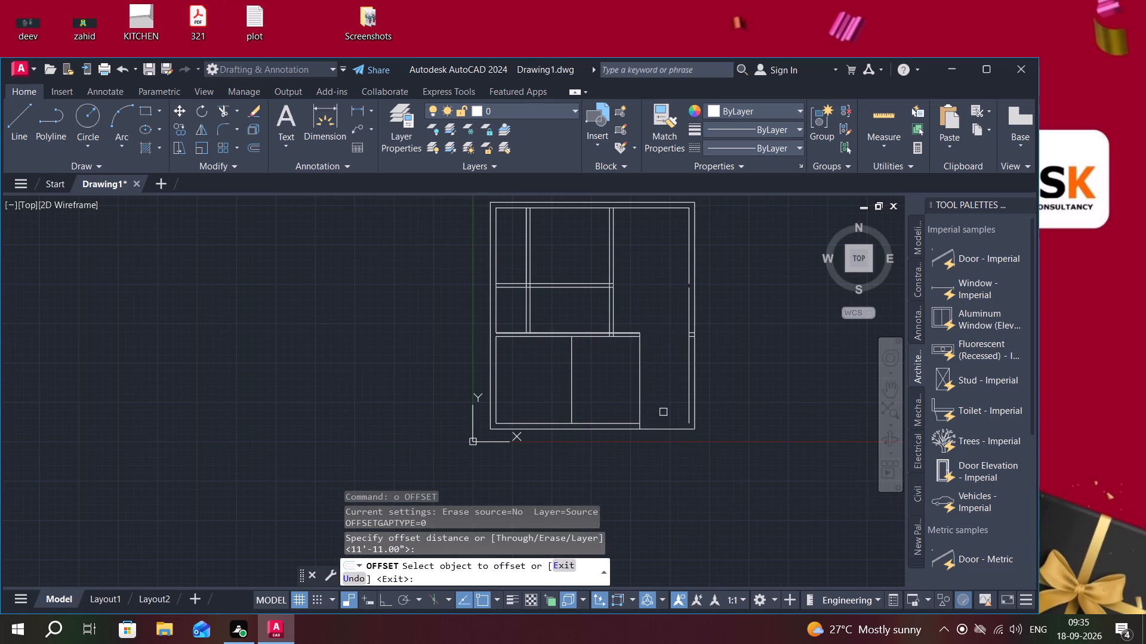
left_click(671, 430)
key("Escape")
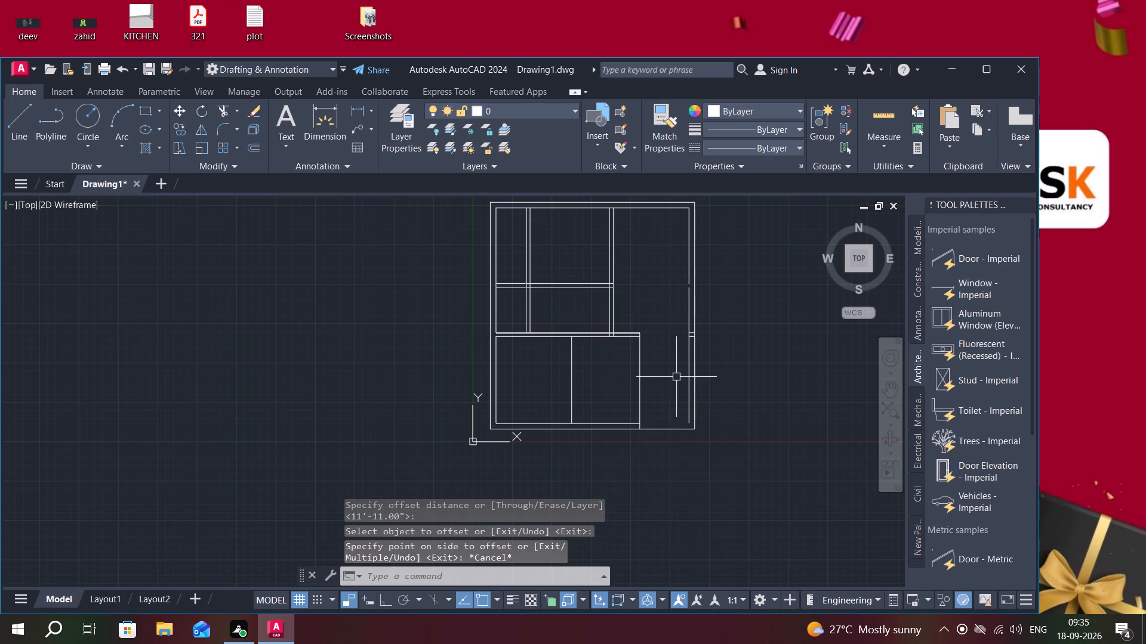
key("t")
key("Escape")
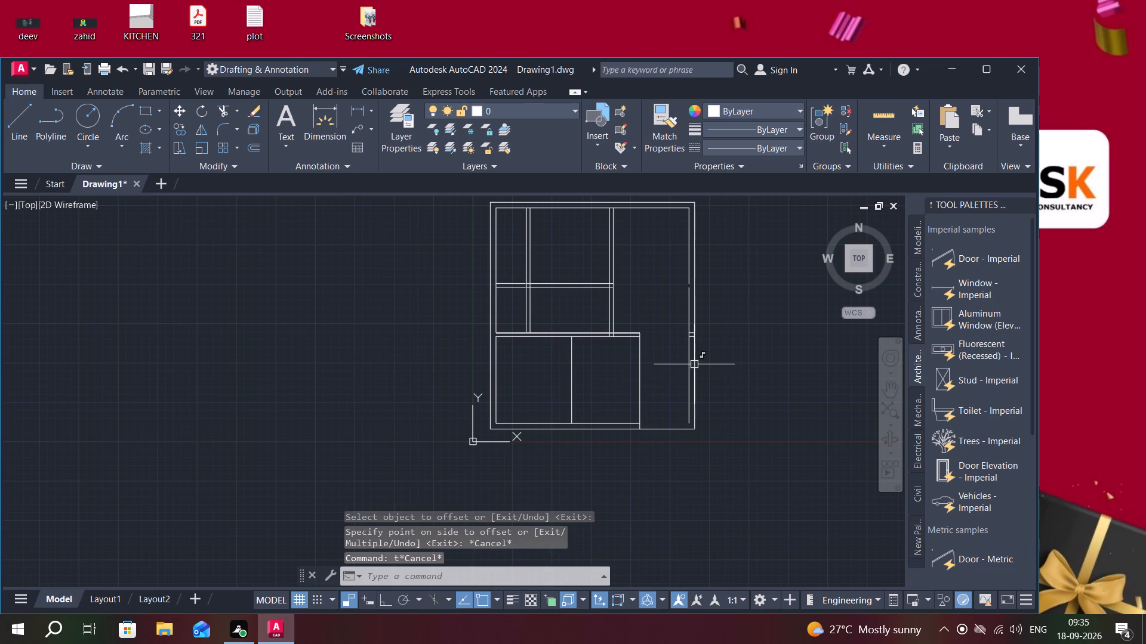
Break the outer wall outline at the southeast vertical line's lower end and at the southeast corner.
type("bre")
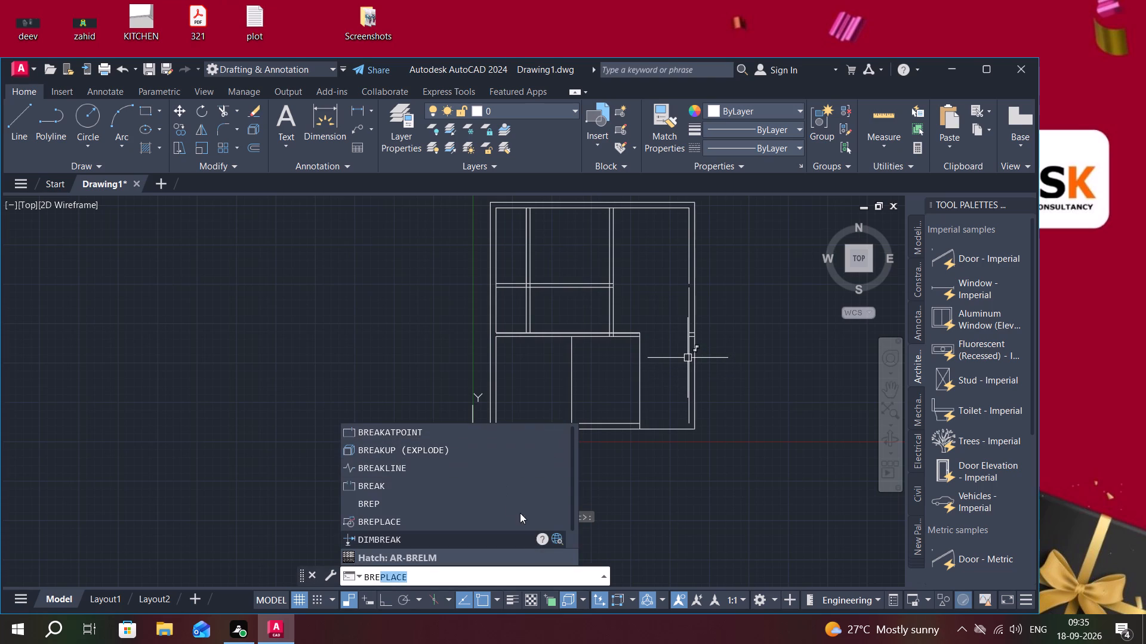
left_click(519, 431)
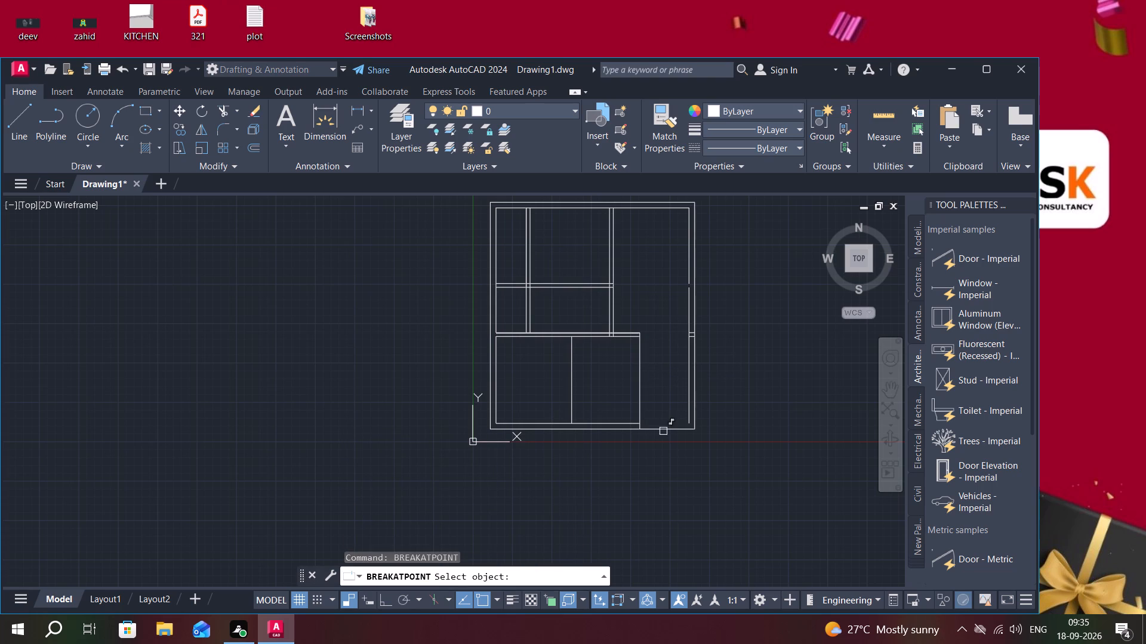
left_click(663, 431)
left_click(643, 426)
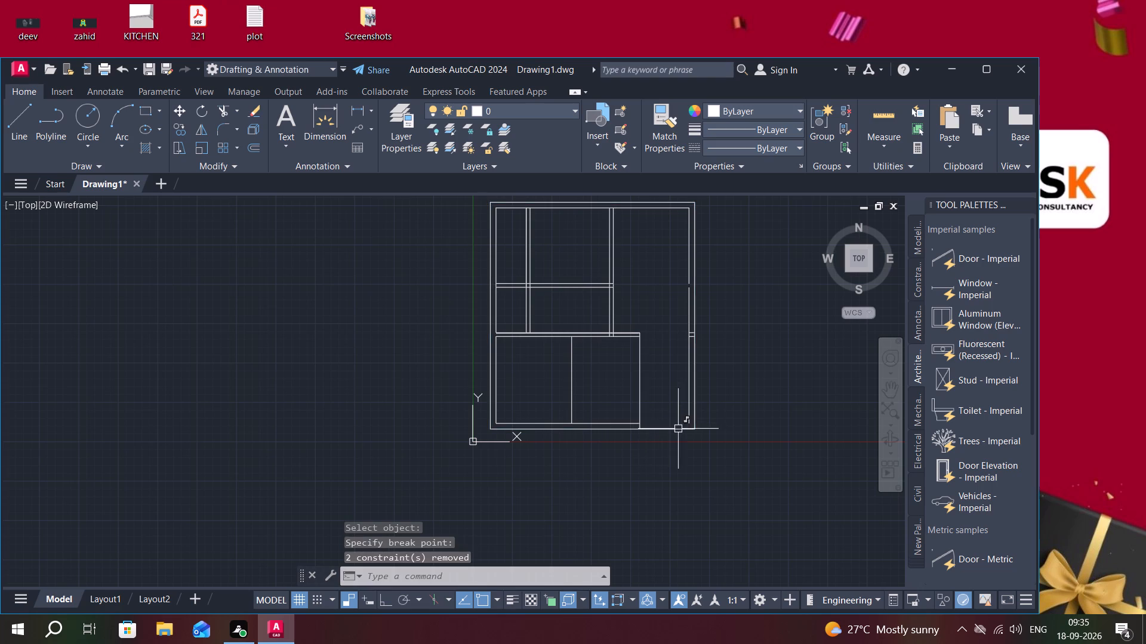
key("space")
left_click(679, 429)
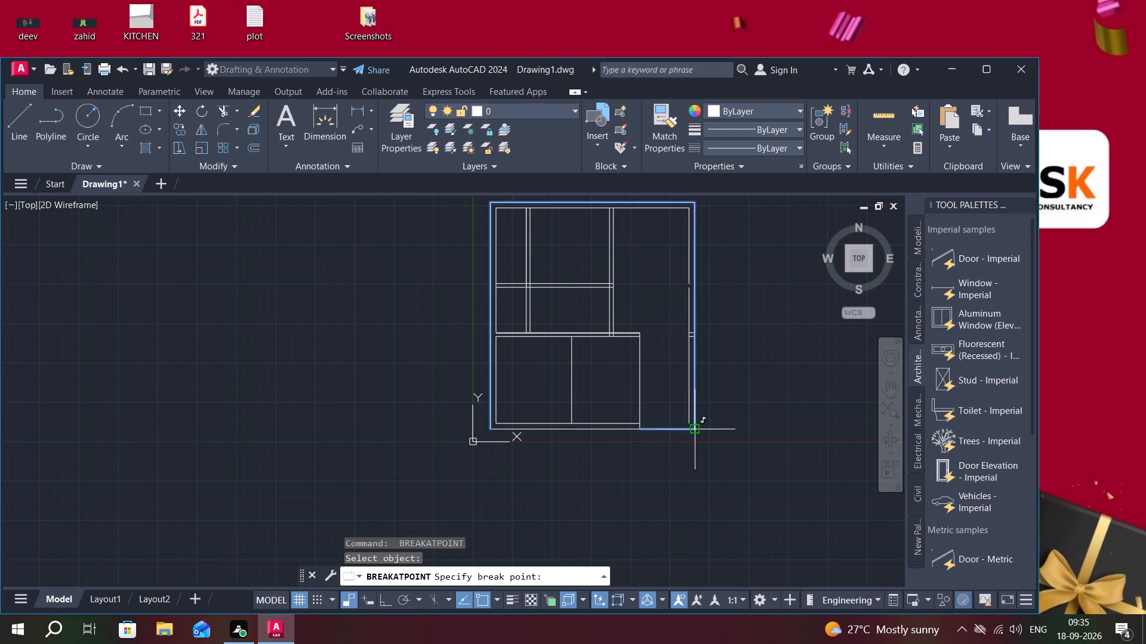
left_click(697, 427)
key("Escape")
Offset the separated outer south wall segment 11'11" to the north.
key("o")
key("space")
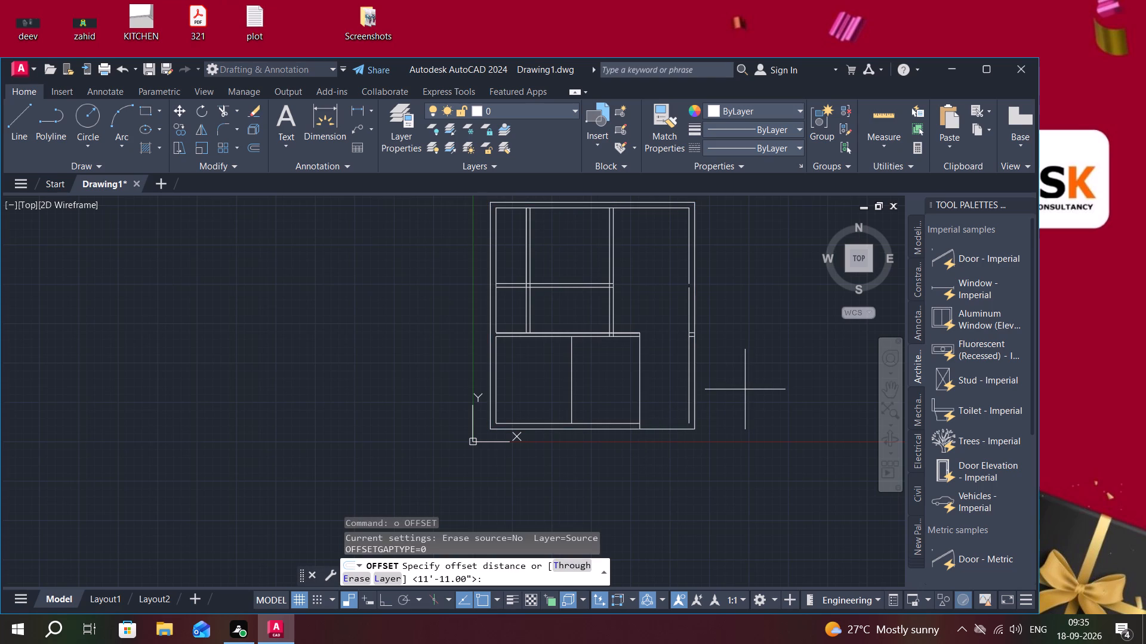
key("space")
left_click(680, 429)
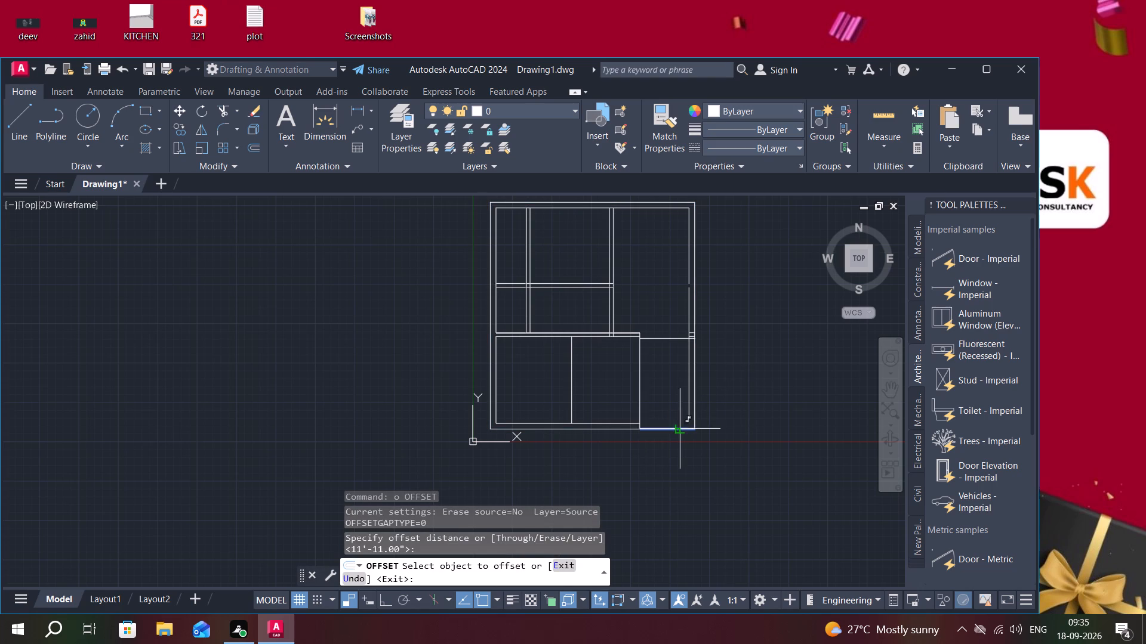
left_click(658, 327)
key("Escape")
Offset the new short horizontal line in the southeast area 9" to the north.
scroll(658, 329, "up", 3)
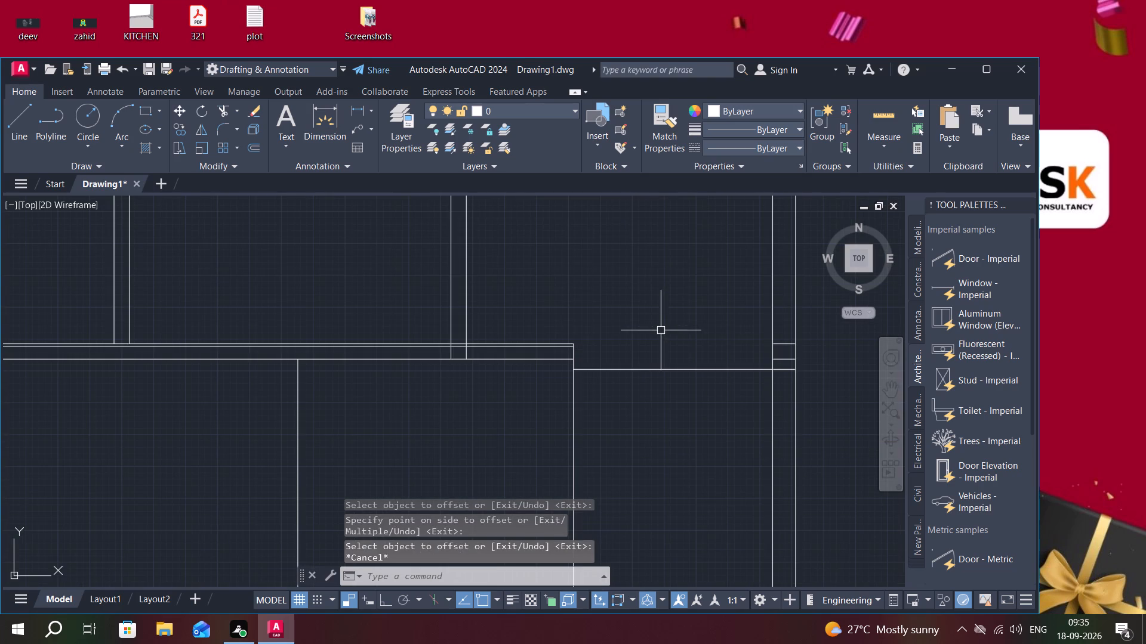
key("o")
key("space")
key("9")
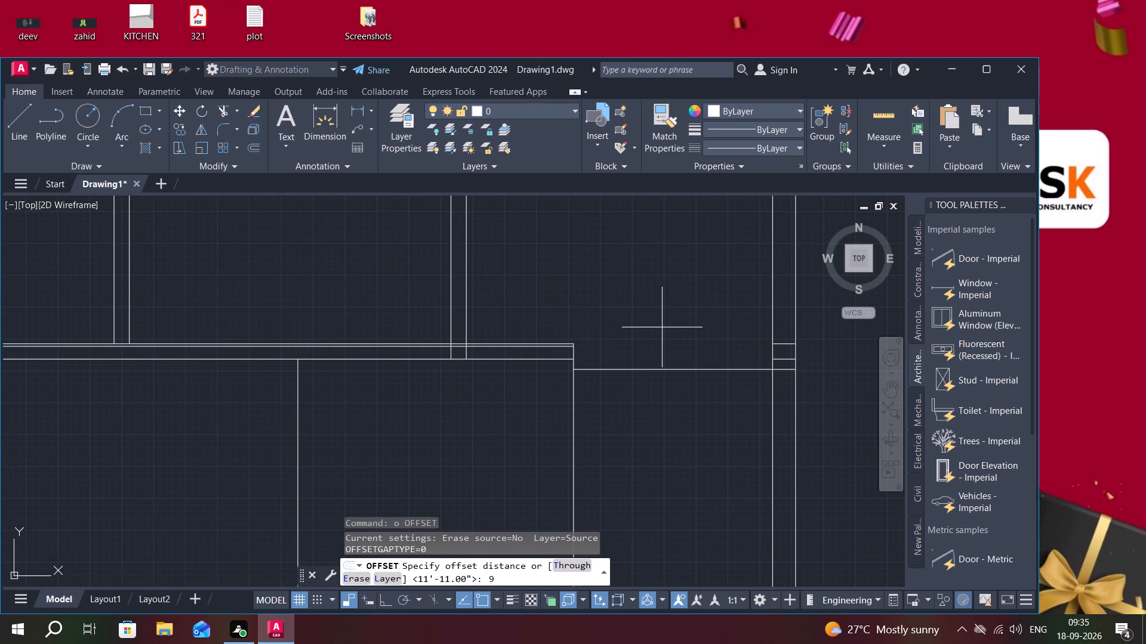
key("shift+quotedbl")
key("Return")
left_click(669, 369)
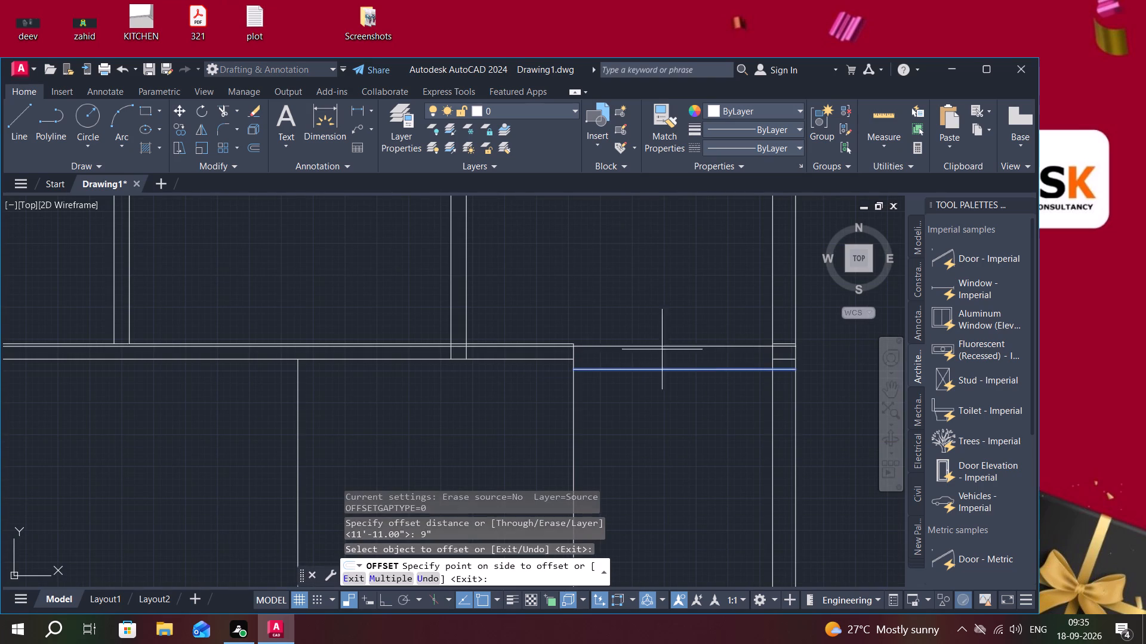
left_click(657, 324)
Quick-measure the clear width and length of the northeast room.
scroll(644, 317, "down", 1)
middle_click_drag(692, 277, 685, 324)
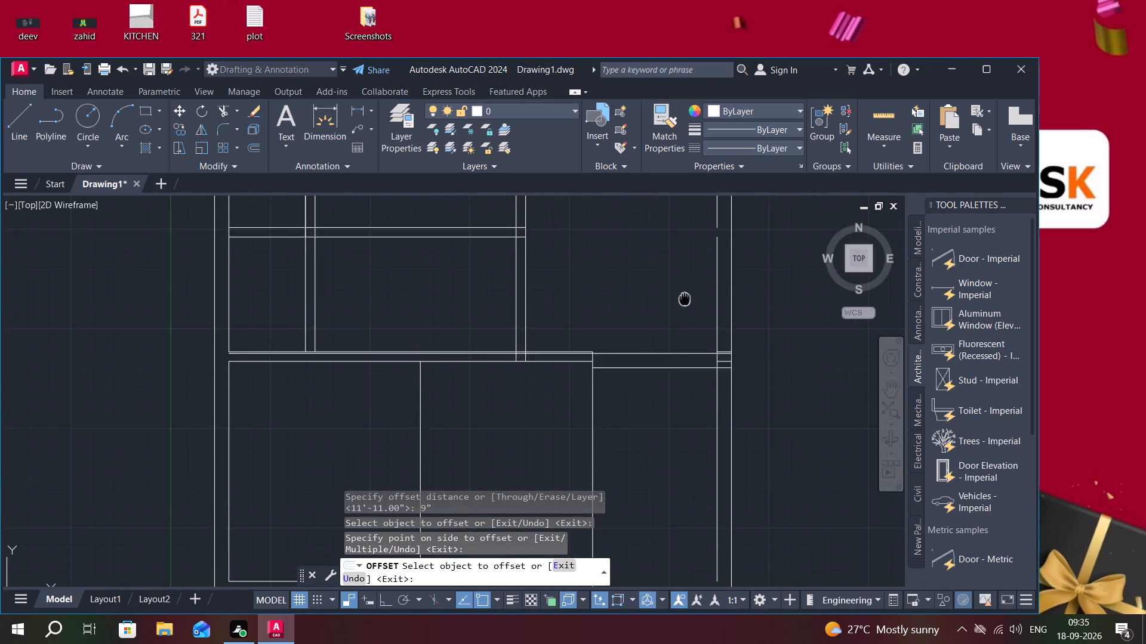
middle_click_drag(685, 324, 683, 401)
left_click(883, 109)
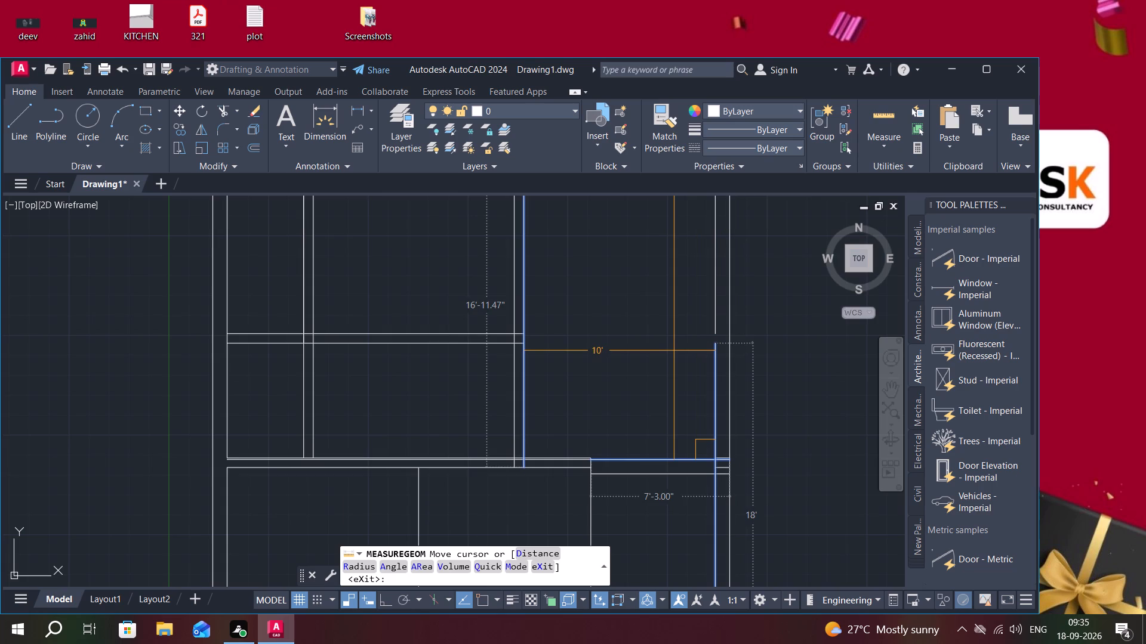
scroll(674, 351, "down", 2)
middle_click_drag(674, 351, 686, 338)
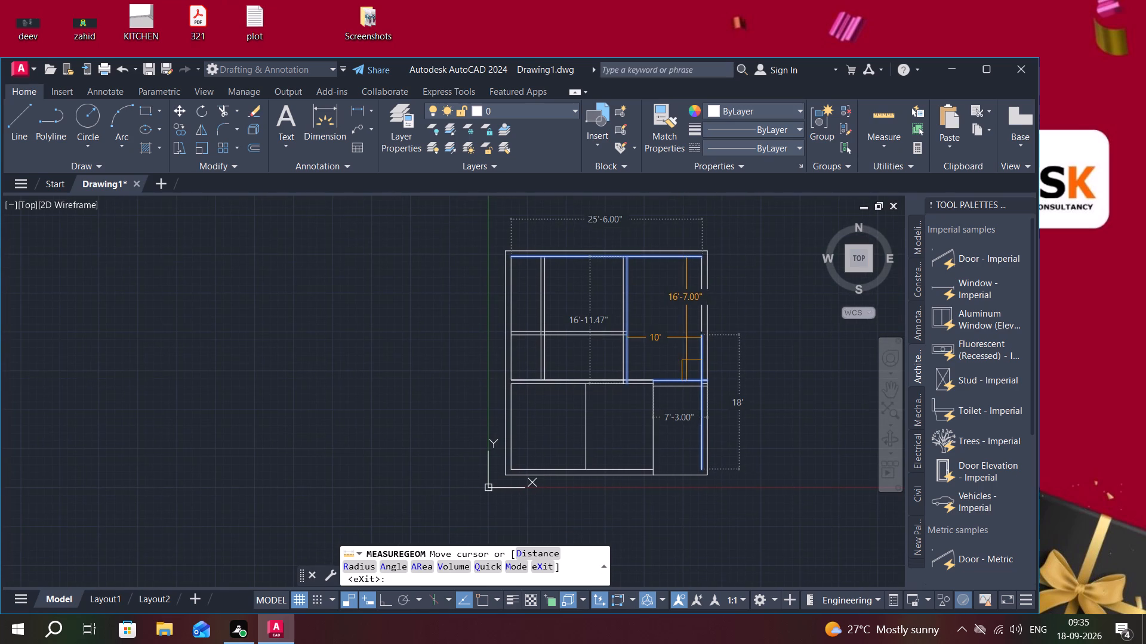
key("Escape")
Offset the inner north wall line 16'5" to the south.
type("o")
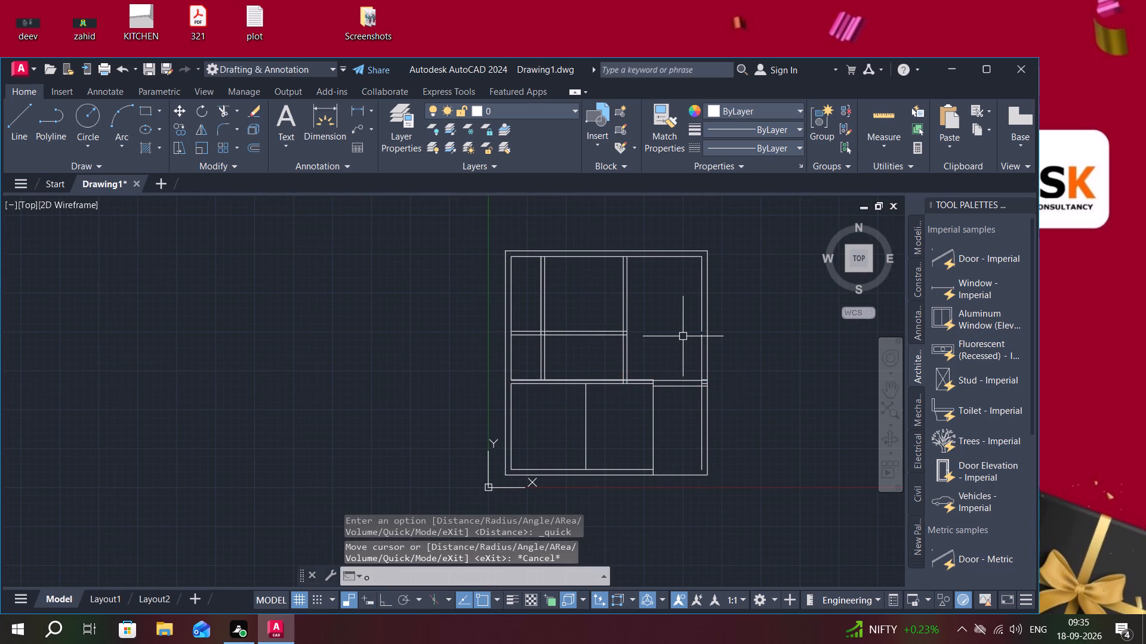
key("space")
key("1")
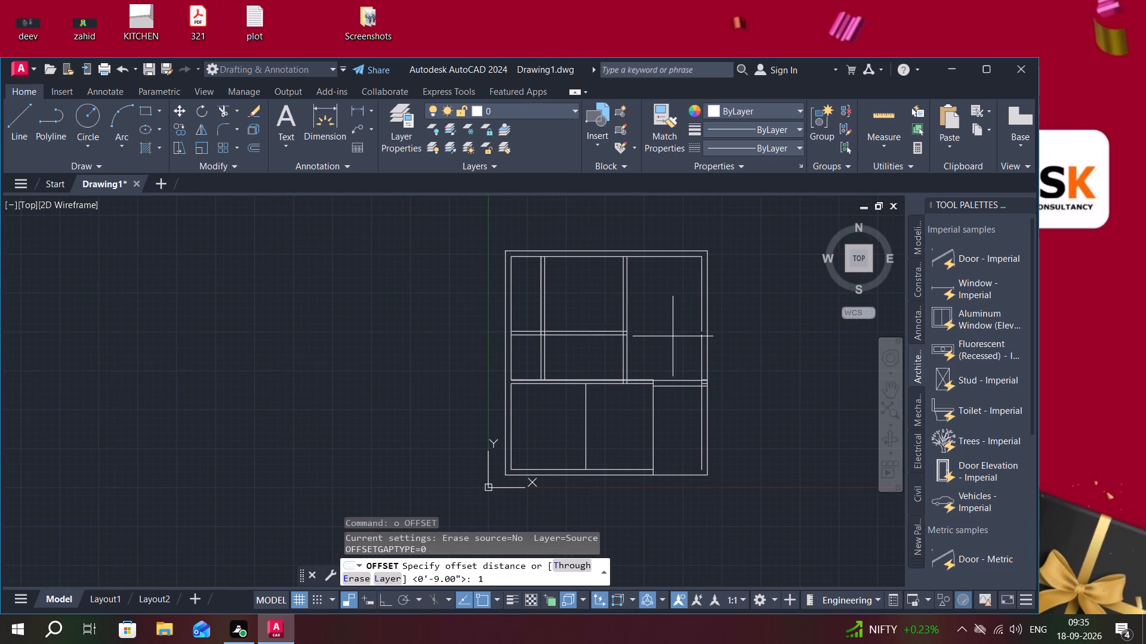
key("6")
key("apostrophe")
type("5\"")
key("Return")
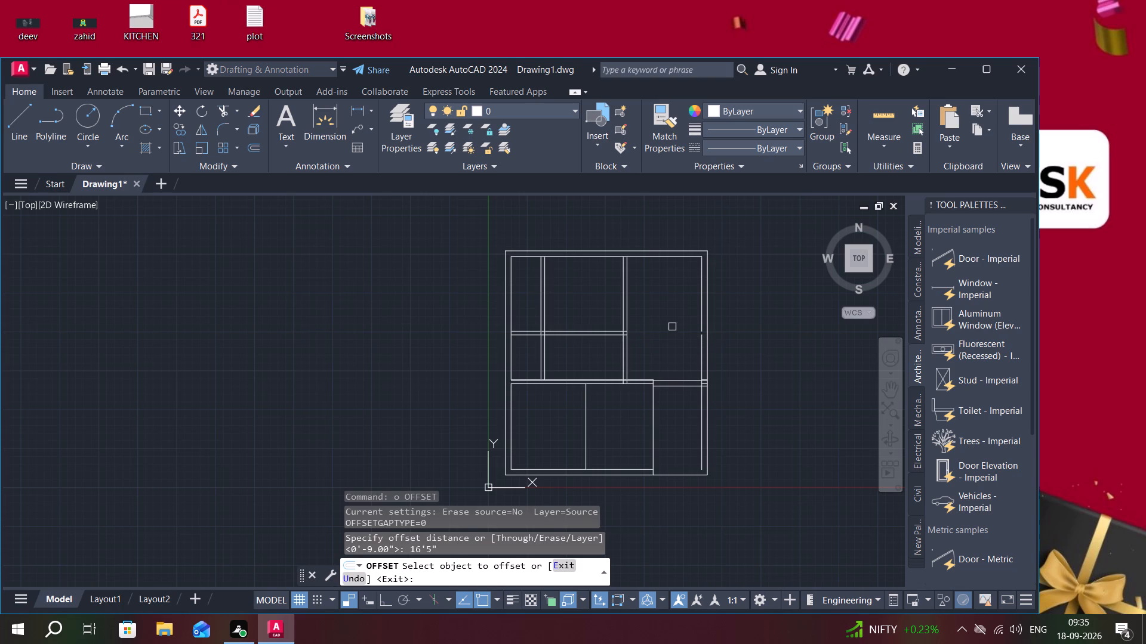
left_click(682, 254)
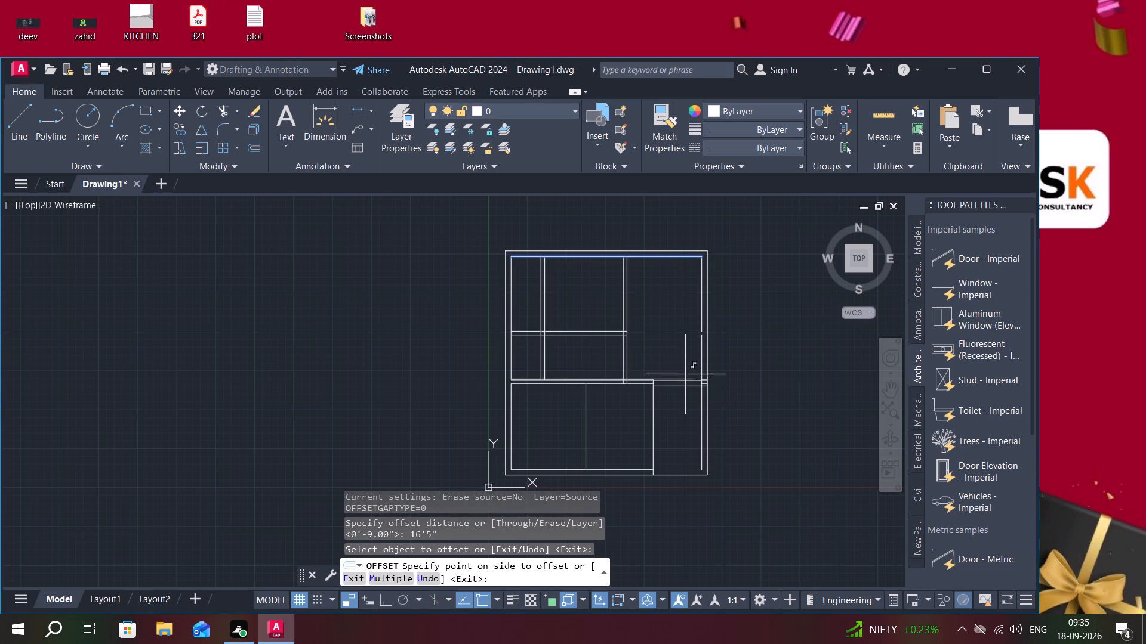
left_click(686, 380)
scroll(681, 376, "up", 4)
middle_click_drag(671, 355, 632, 336)
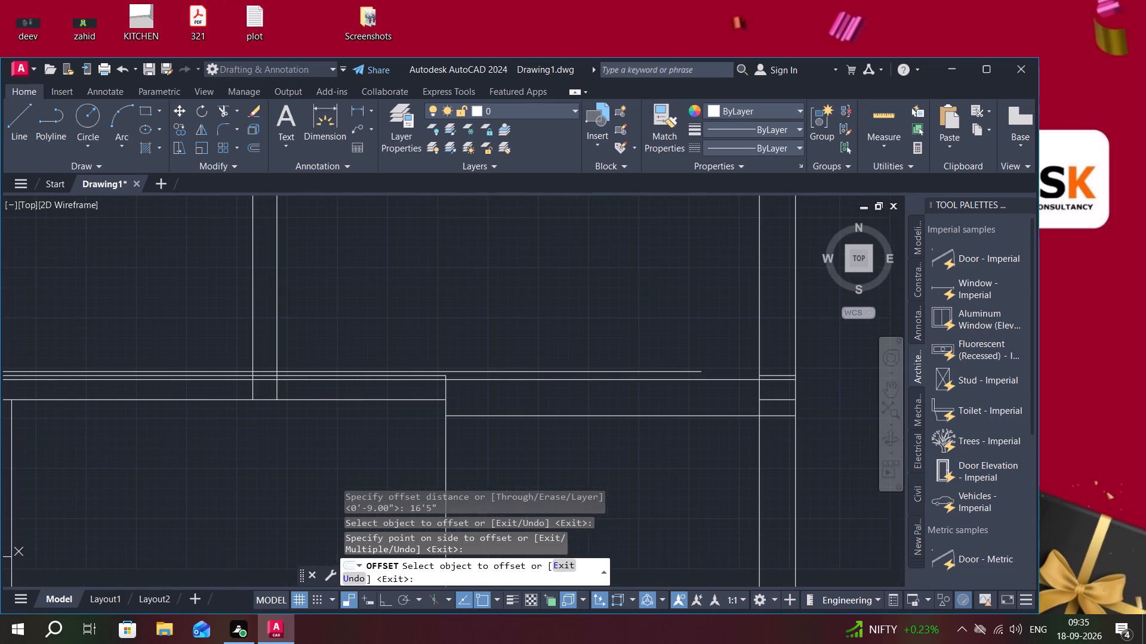
key("Escape")
Extend the 16'5" offset line to the outer east wall.
type("rc")
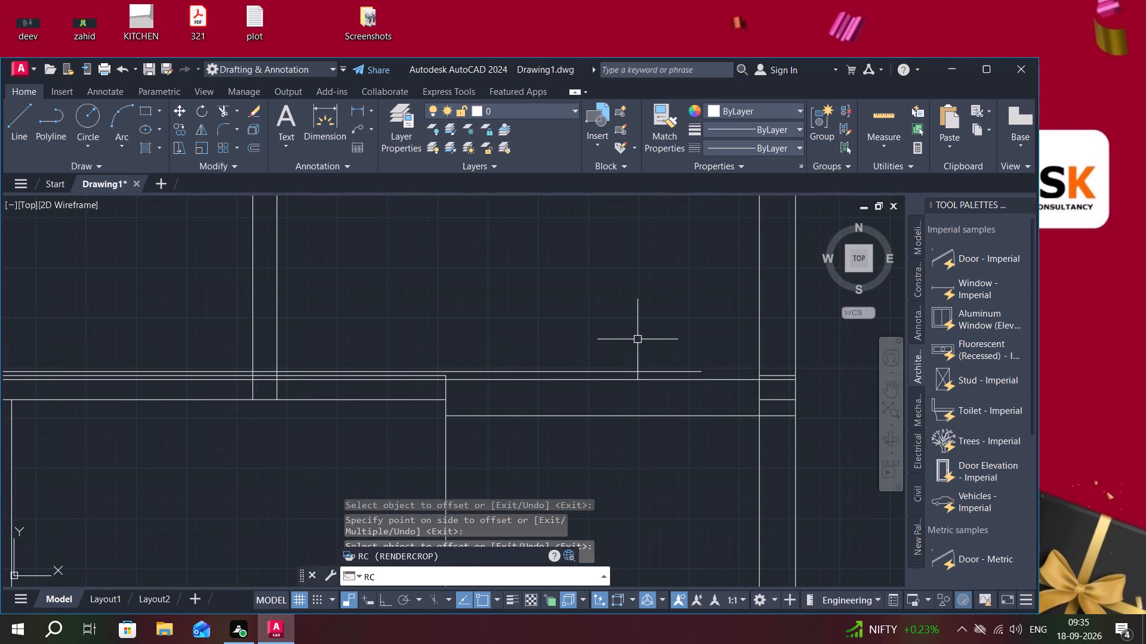
key("Escape")
type("ex")
key("space")
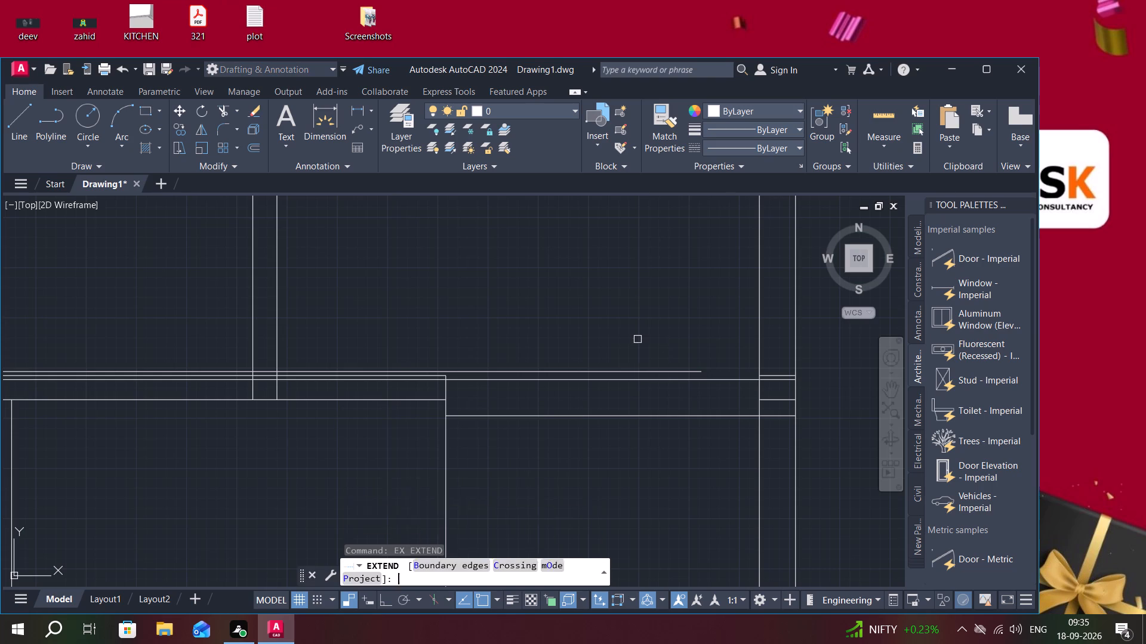
left_click(667, 370)
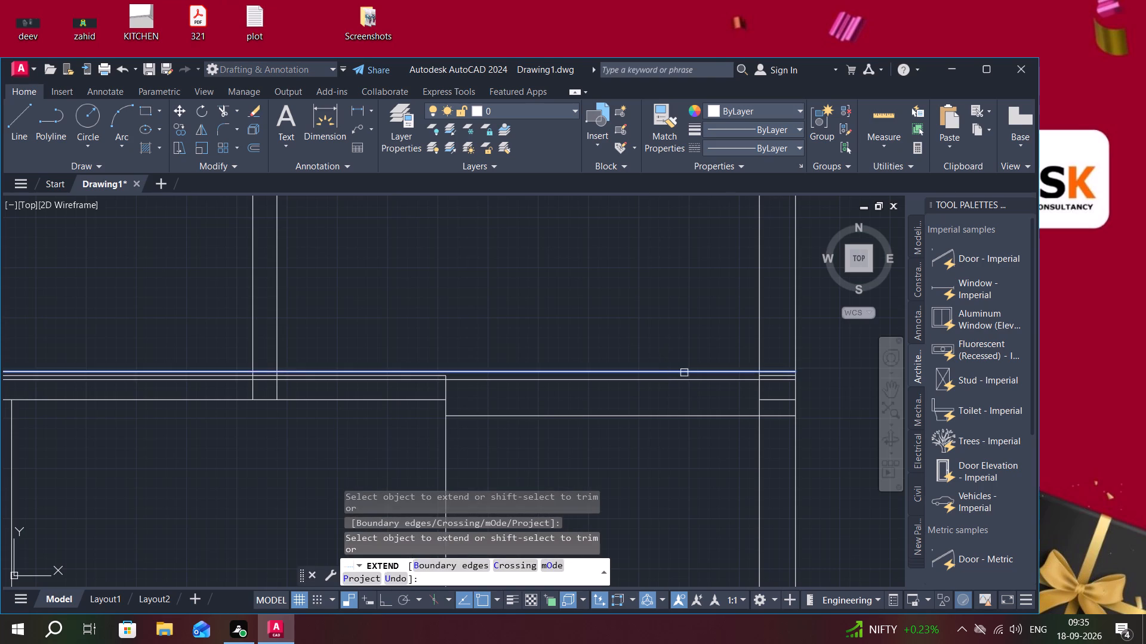
left_click(689, 374)
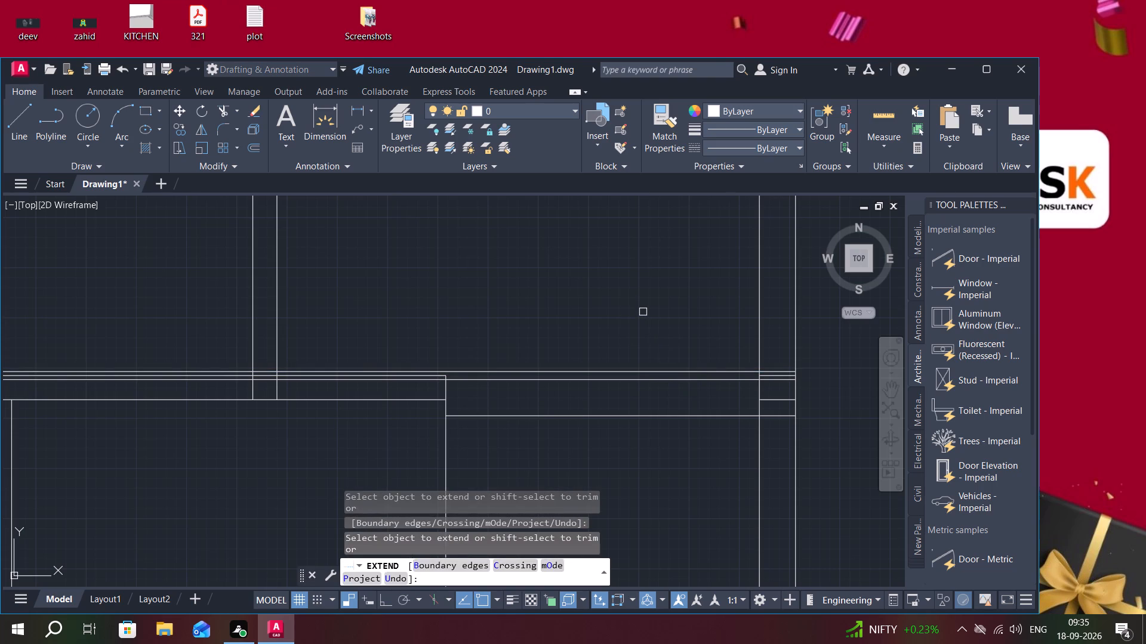
key("Escape")
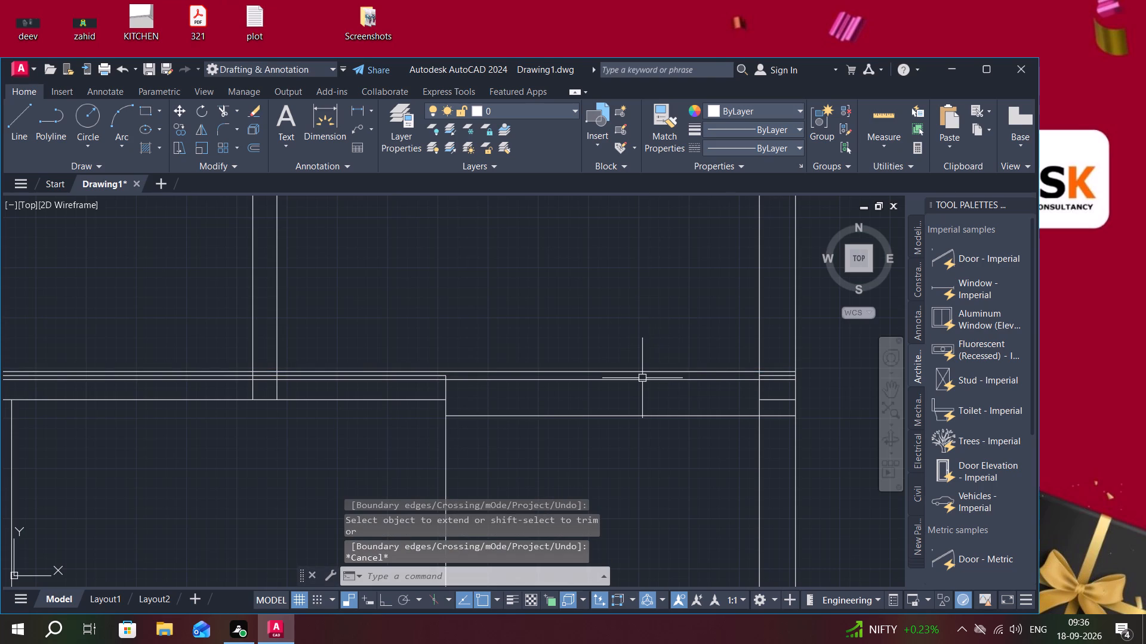
Trim away the 9" offset line east of the southeast vertical line and the leftover partition stubs inside the east wall.
scroll(667, 380, "down", 1)
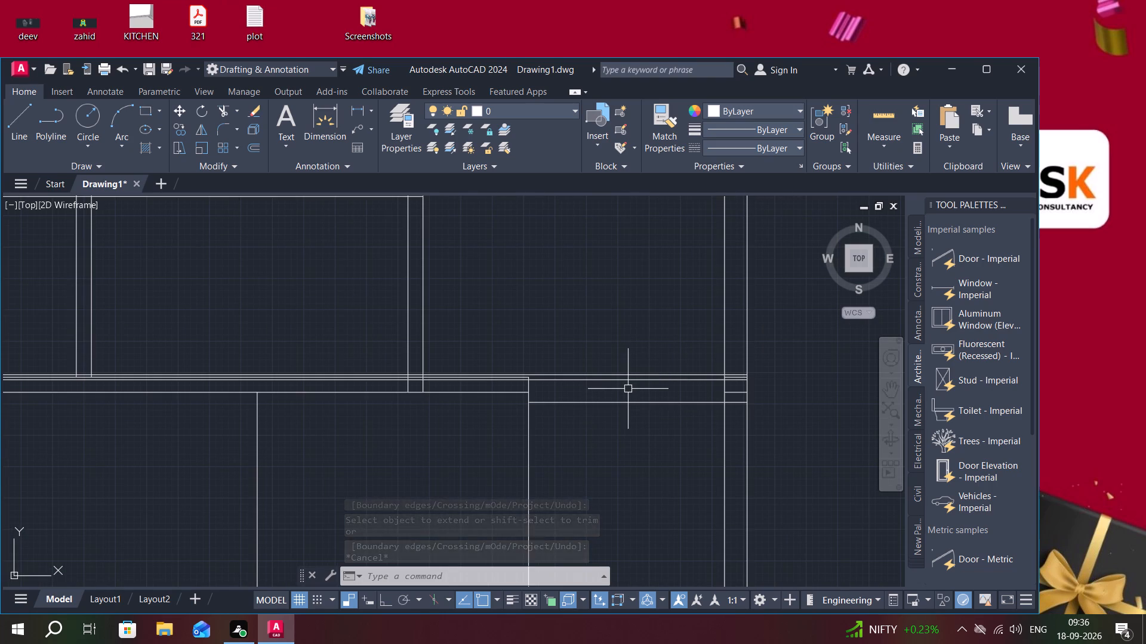
type("tr")
key("space")
left_click(642, 381)
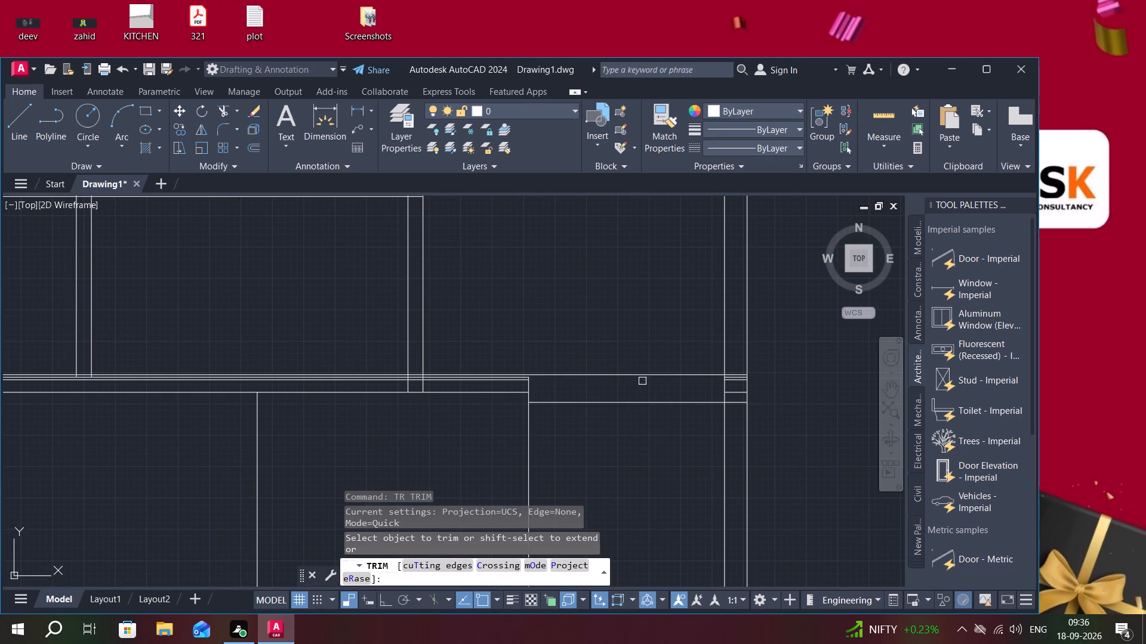
scroll(728, 380, "up", 6)
left_click_drag(717, 305, 741, 370)
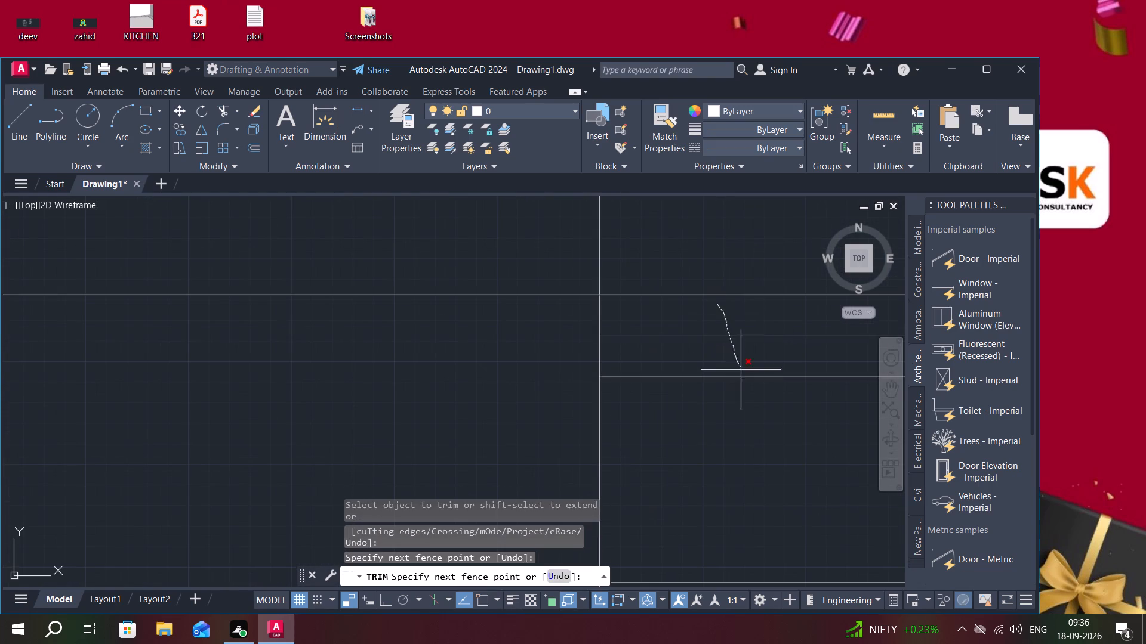
left_click_drag(741, 370, 756, 416)
scroll(753, 407, "down", 5)
left_click(740, 444)
scroll(600, 411, "down", 3)
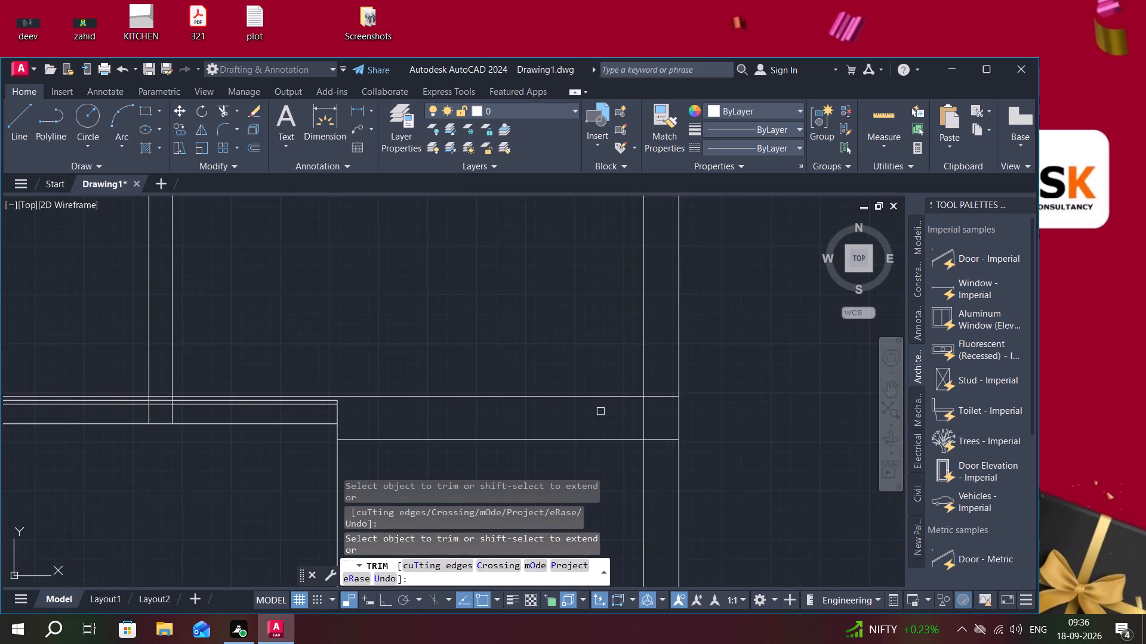
Trim the surplus horizontal lines along the middle wall from the inner west wall to the central vertical partition.
scroll(600, 411, "down", 1)
middle_click_drag(541, 341, 623, 312)
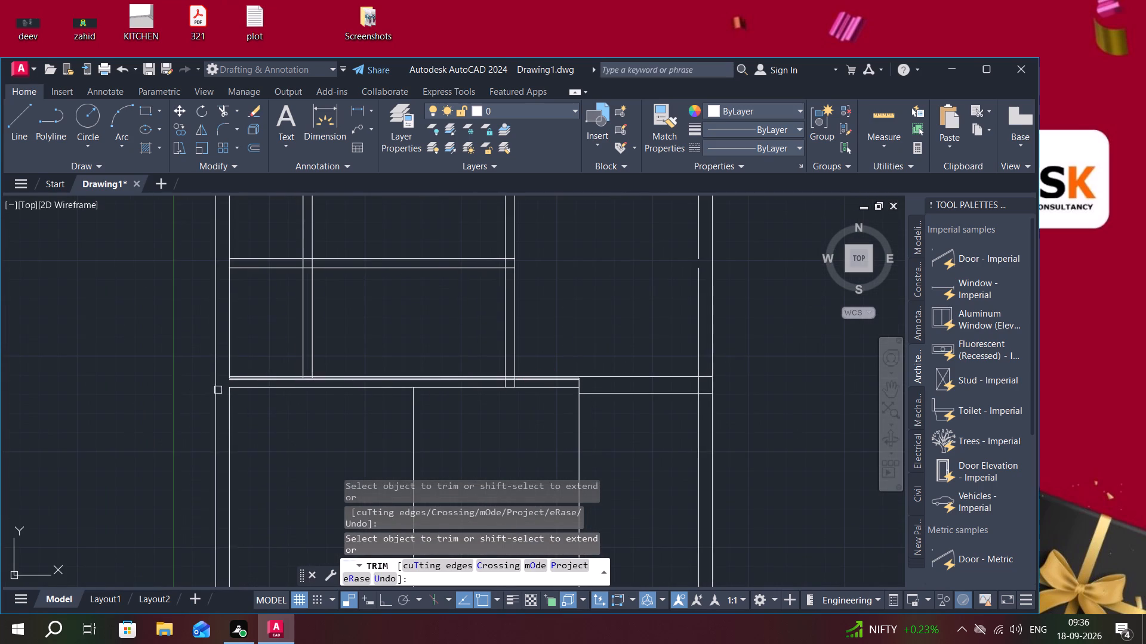
scroll(232, 356, "up", 3)
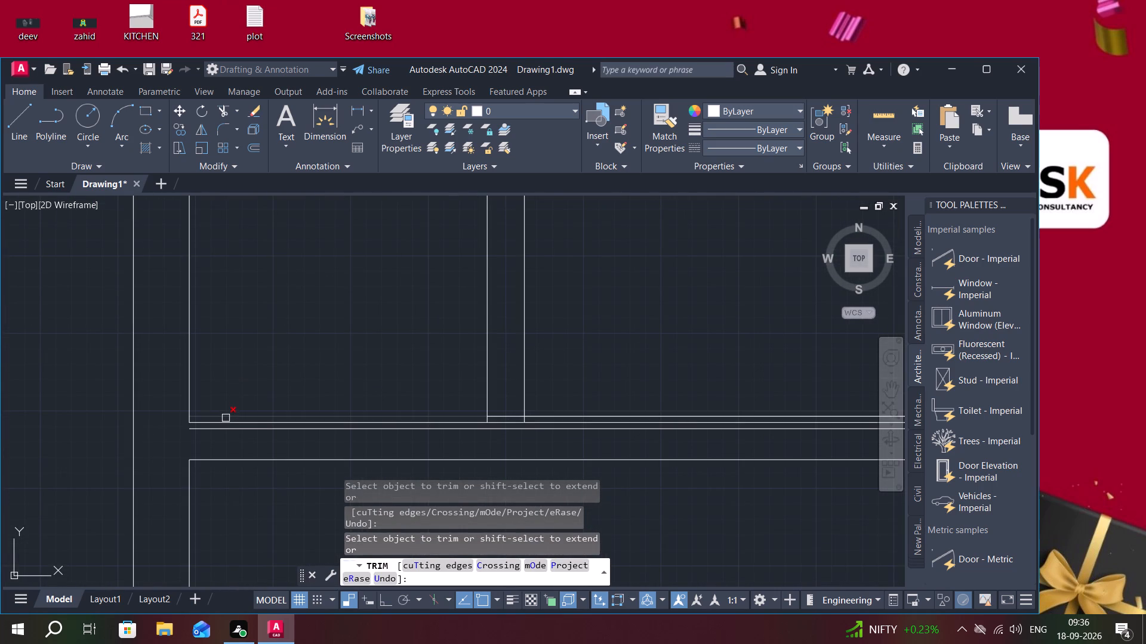
left_click(226, 418)
left_click(208, 429)
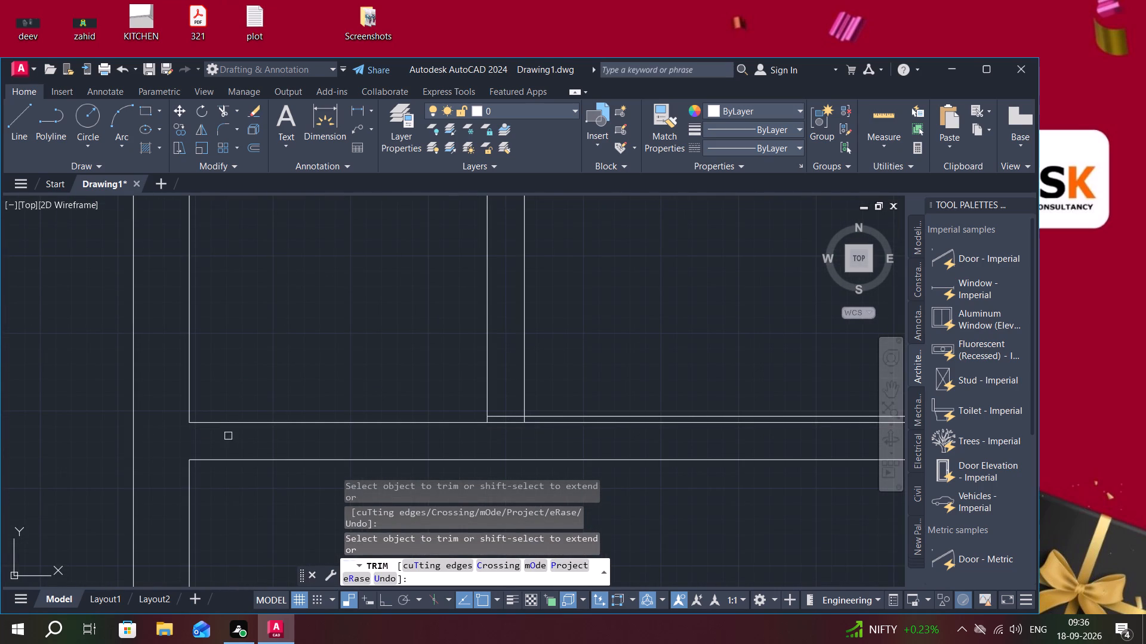
left_click(506, 414)
scroll(544, 396, "down", 3)
left_click(590, 399)
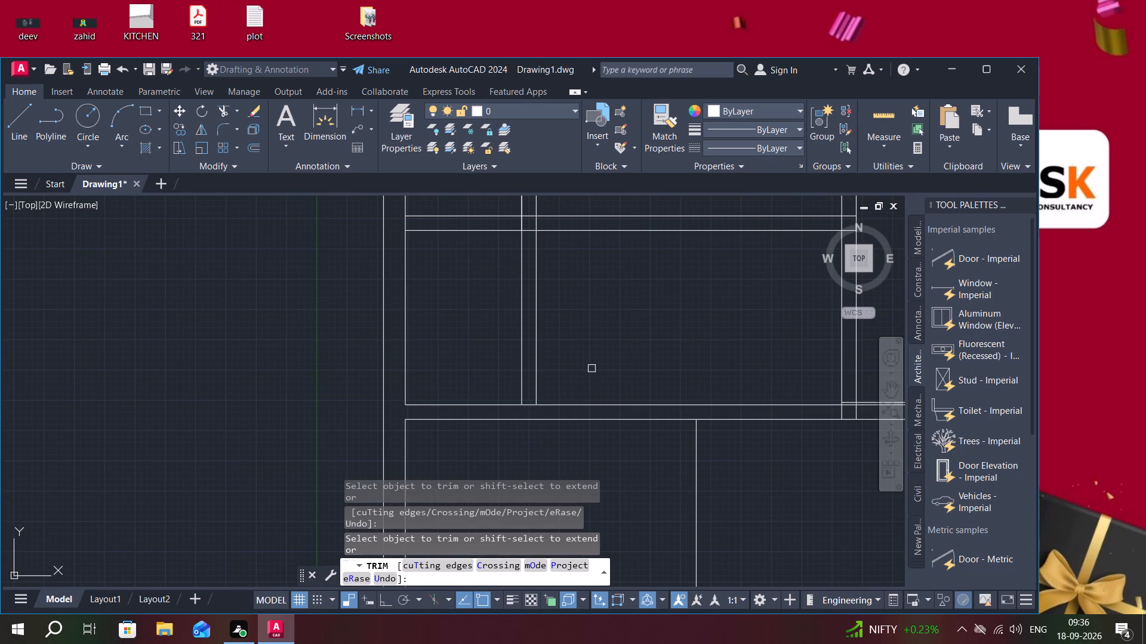
middle_click_drag(592, 367, 391, 315)
scroll(643, 342, "up", 3)
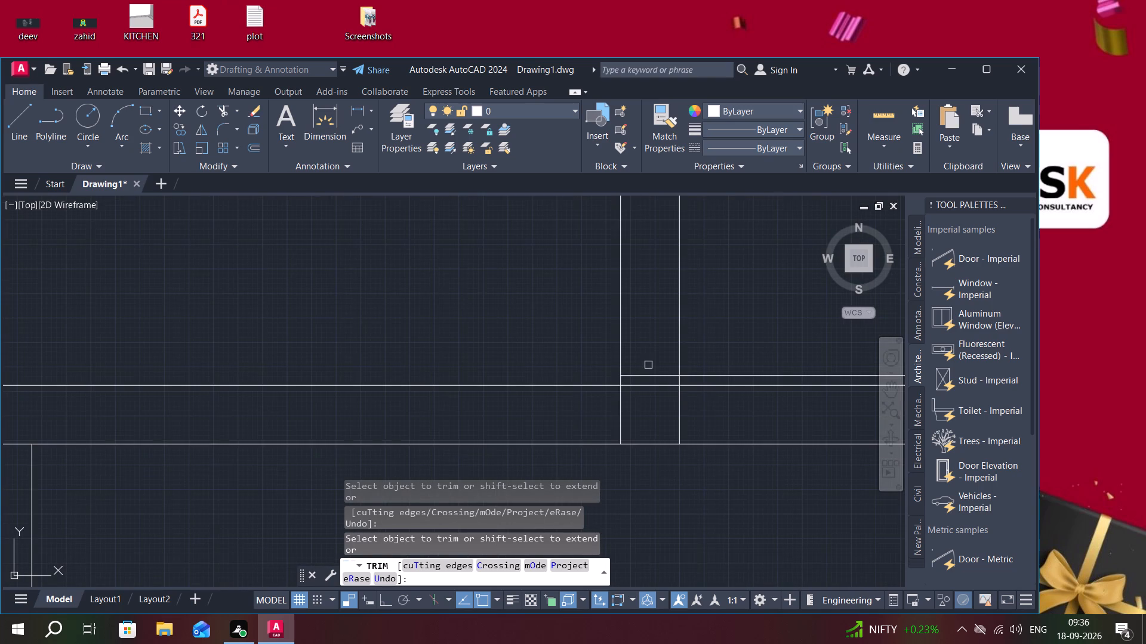
left_click(651, 373)
scroll(589, 376, "down", 7)
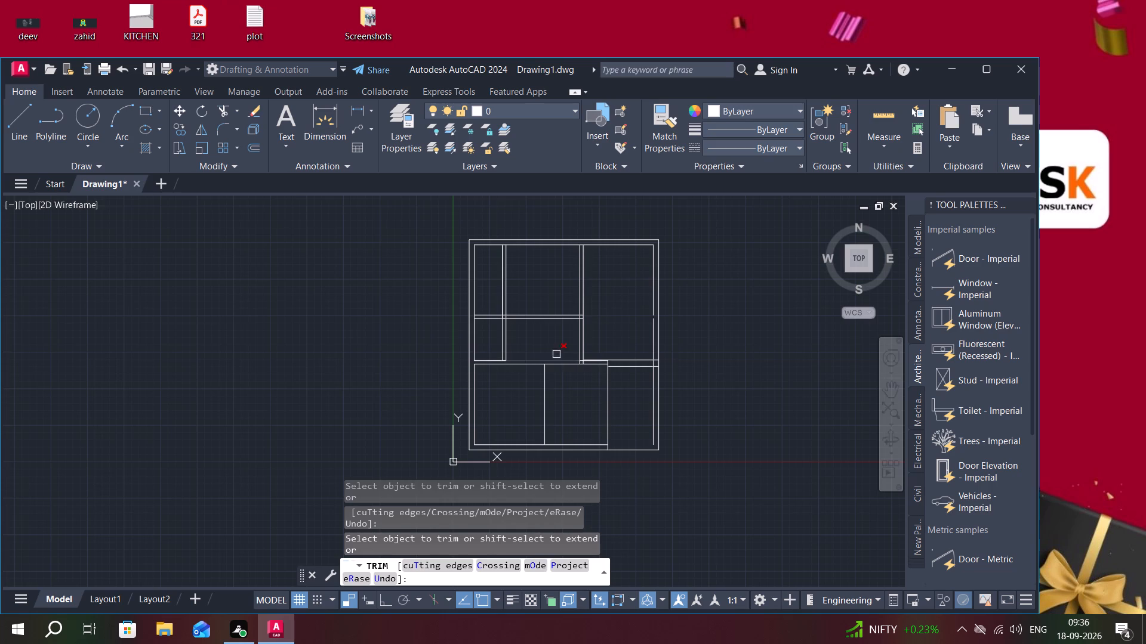
Trim the middle wall lines between the west partition and the central partition, and the upper ones continuing toward the east wall.
left_click(555, 341)
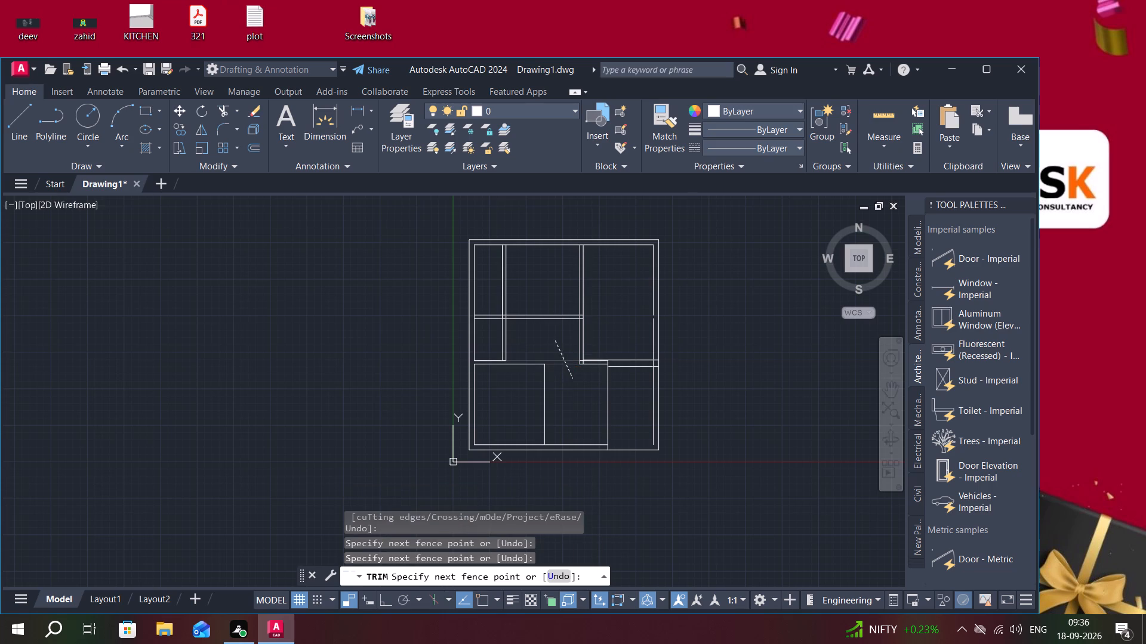
left_click(572, 379)
left_click(593, 363)
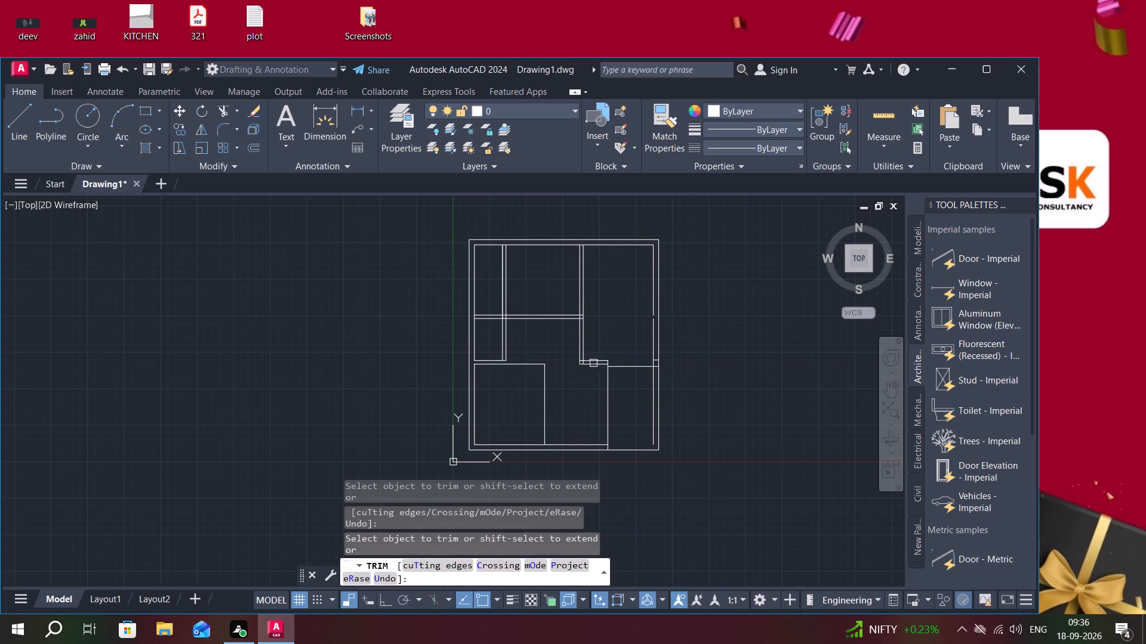
left_click(597, 355)
left_click_drag(594, 353, 595, 365)
left_click(594, 361)
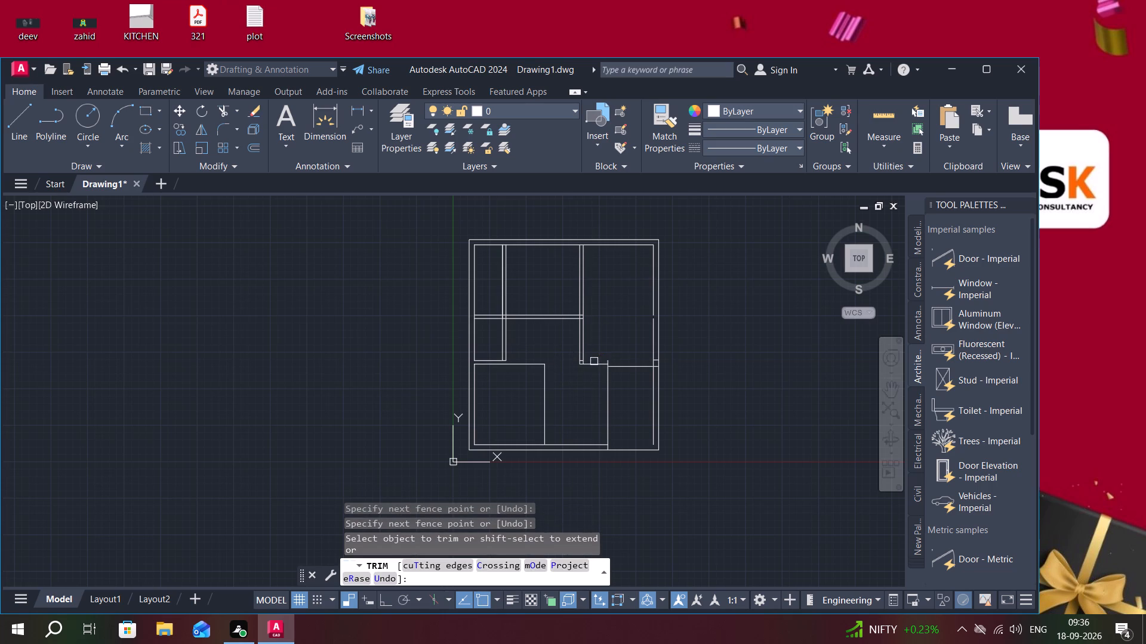
left_click(594, 361)
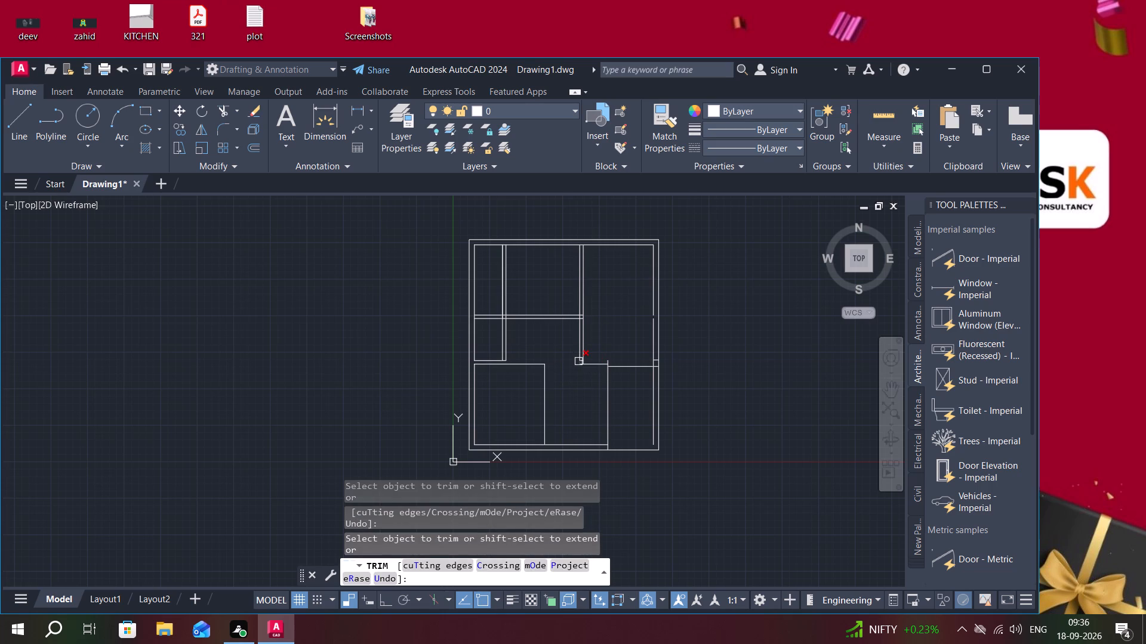
Trim the central vertical partition south of the horizontal partition, along with its leftover stubs and the short line running east from it.
left_click(555, 343)
left_click(596, 343)
scroll(577, 374, "up", 3)
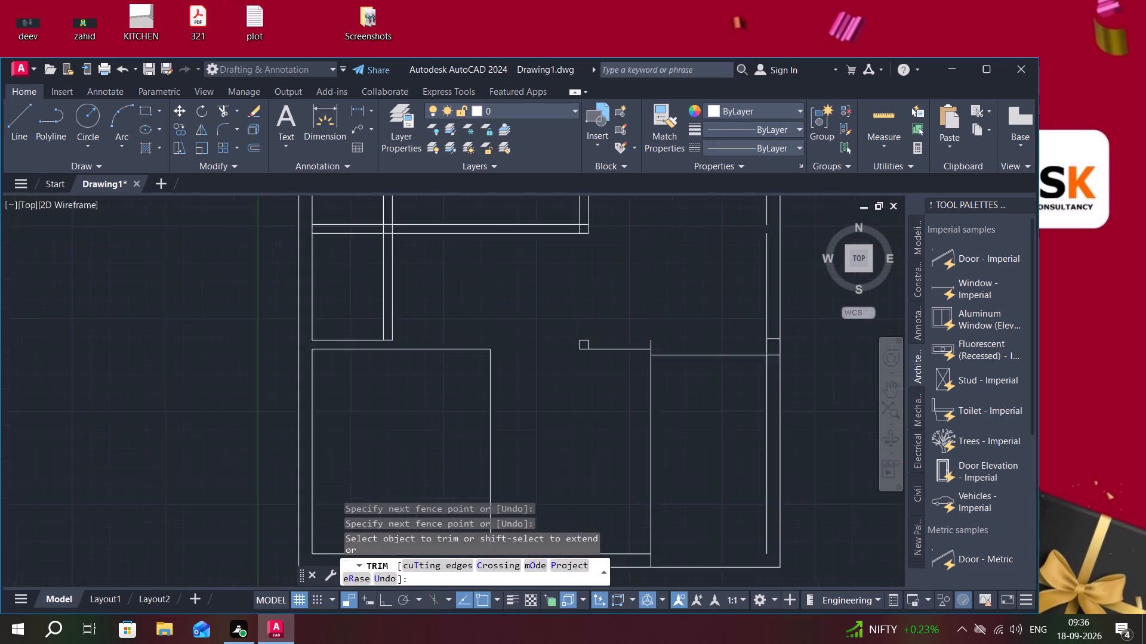
scroll(577, 373, "up", 4)
left_click_drag(590, 231, 609, 320)
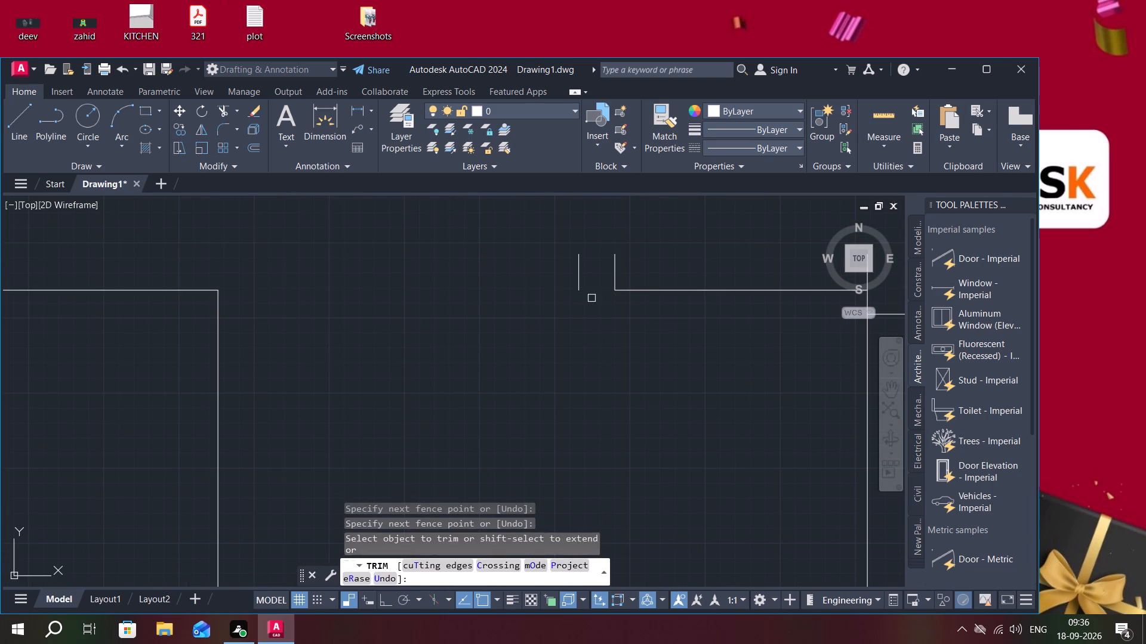
left_click_drag(555, 281, 641, 278)
scroll(631, 293, "down", 7)
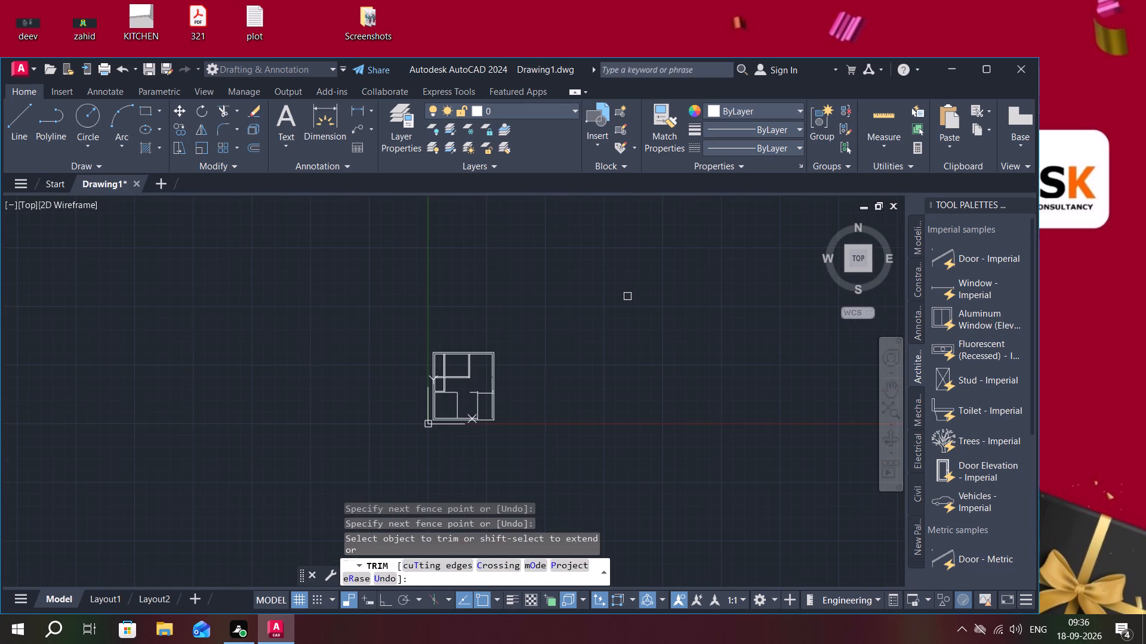
scroll(473, 407, "up", 4)
middle_click_drag(483, 396, 507, 375)
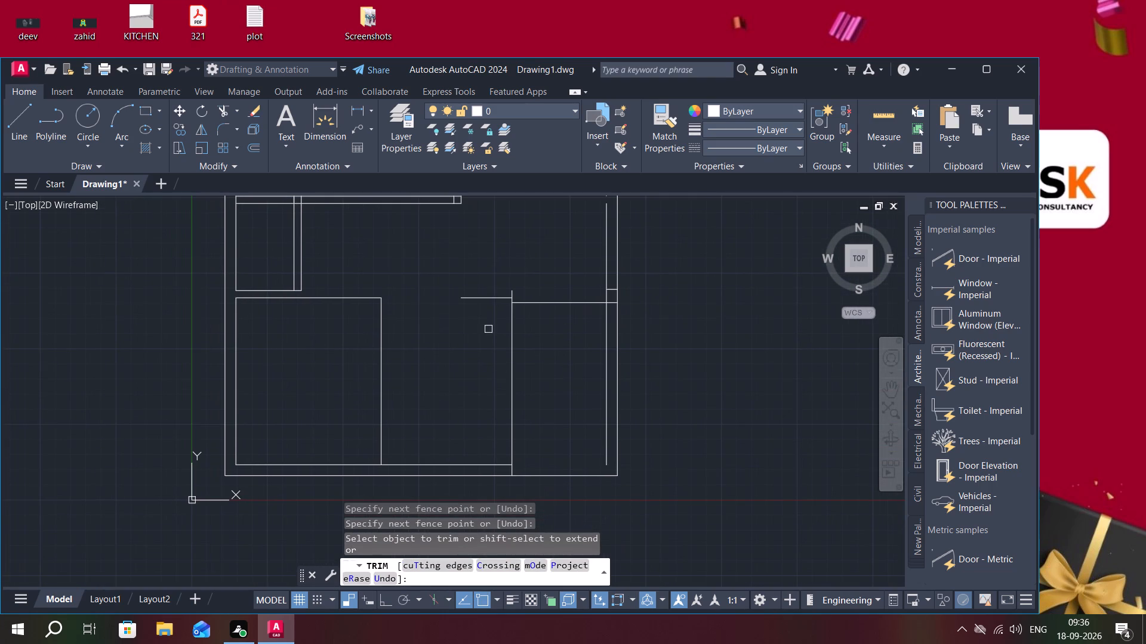
left_click(486, 295)
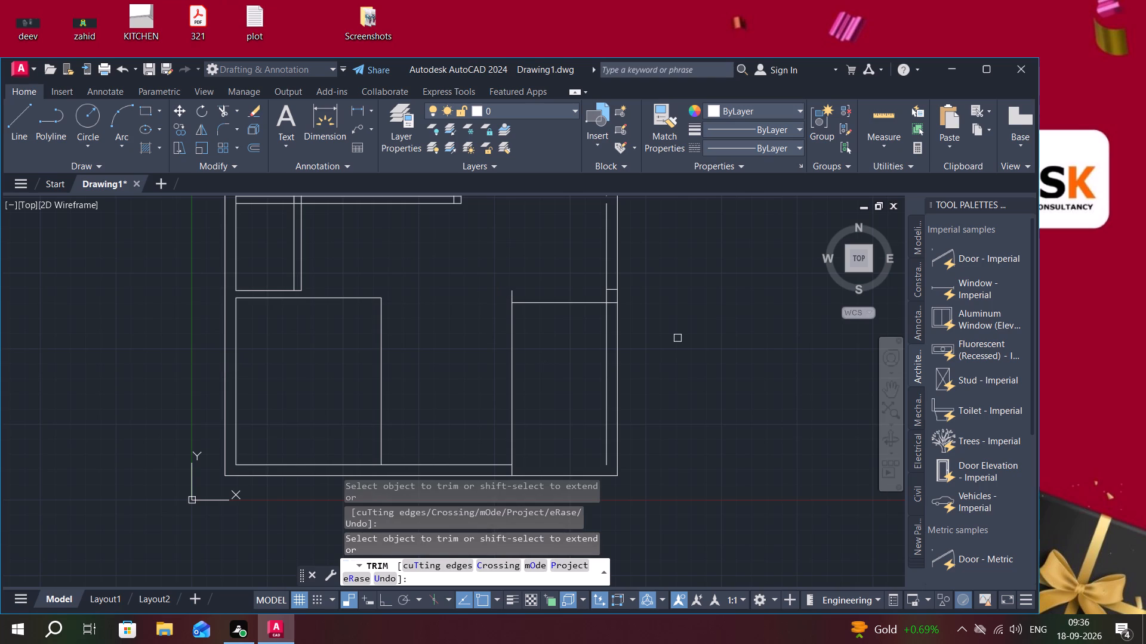
middle_click_drag(566, 341, 626, 366)
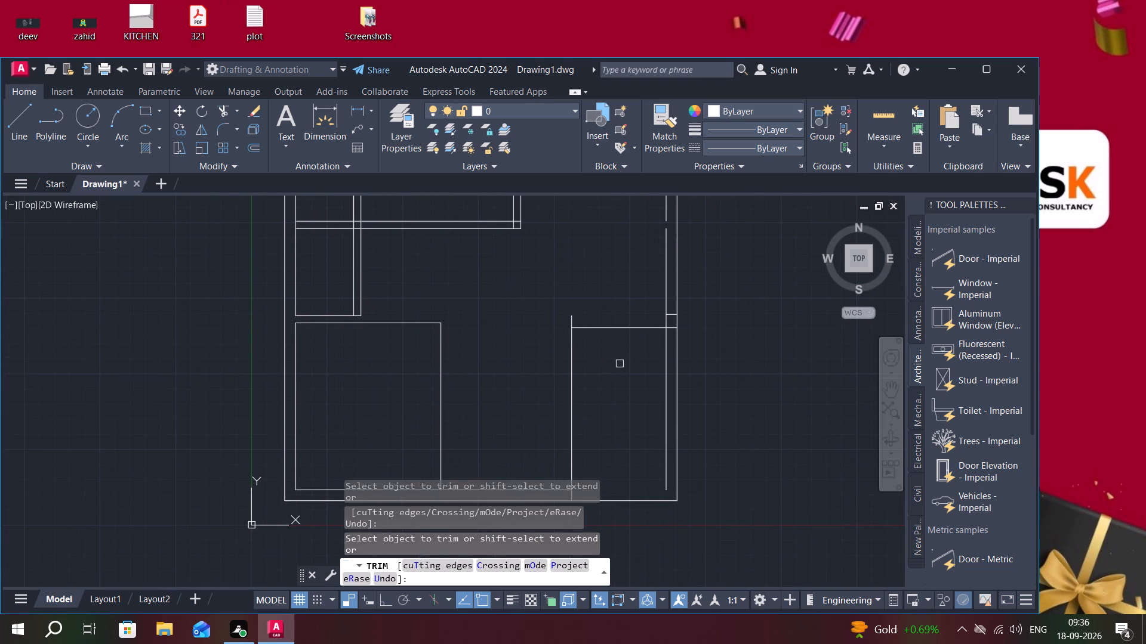
key("Escape")
Extend the short horizontal stub inside the east wall westward to the west vertical partition.
key("r")
key("Escape")
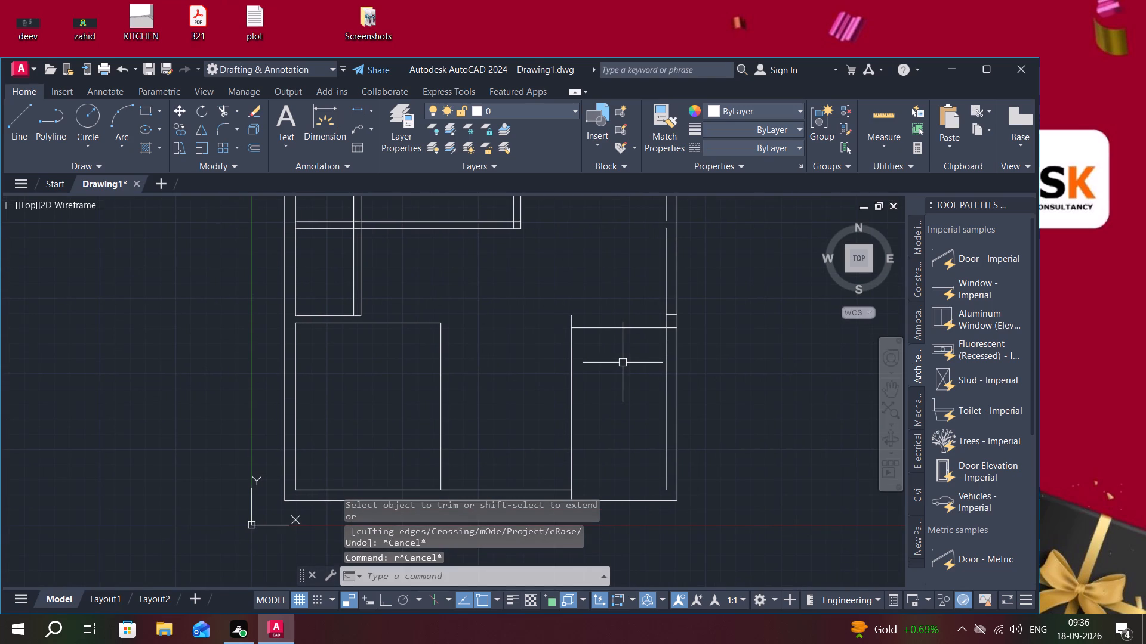
type("ex")
key("space")
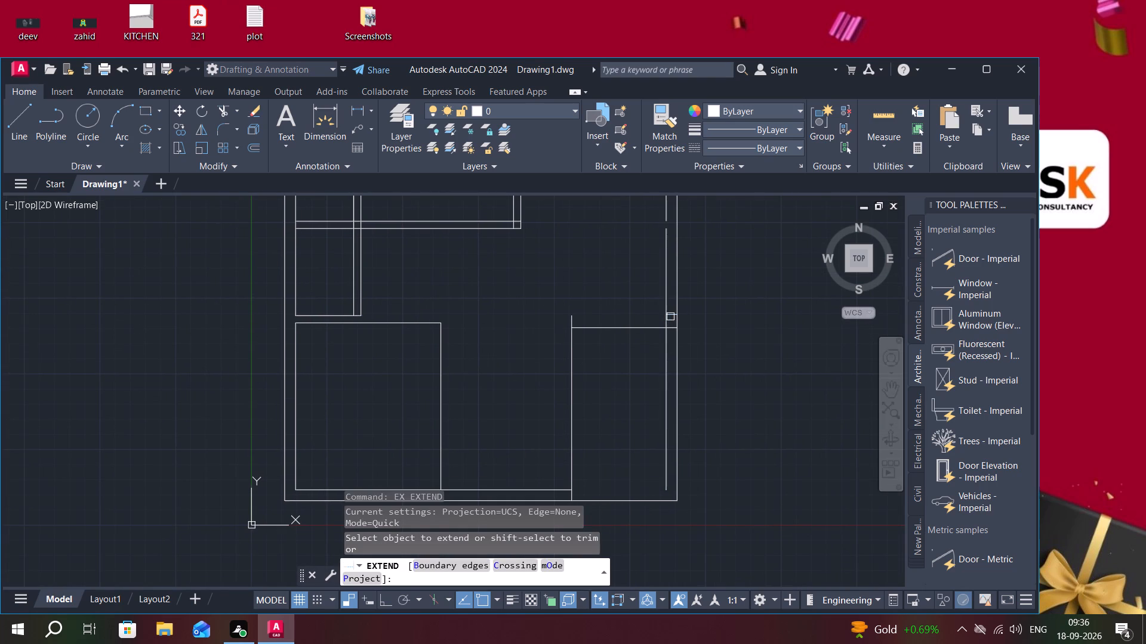
left_click(670, 315)
key("Escape")
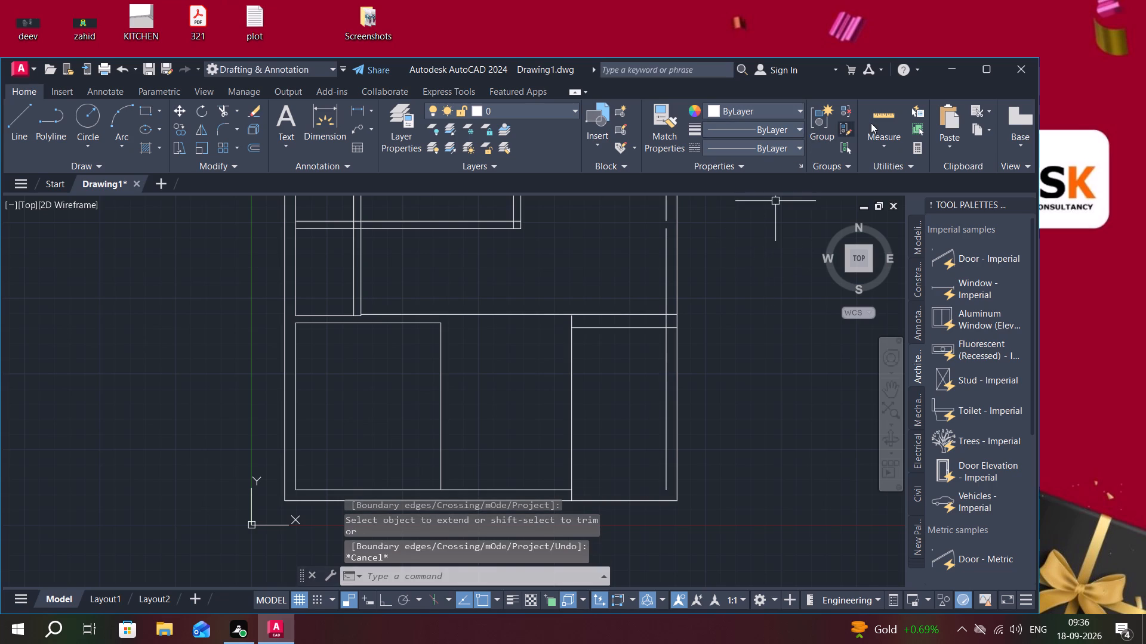
Quick-measure the clear width and length of the southeast room.
left_click(880, 121)
scroll(760, 315, "down", 1)
middle_click_drag(759, 314, 699, 461)
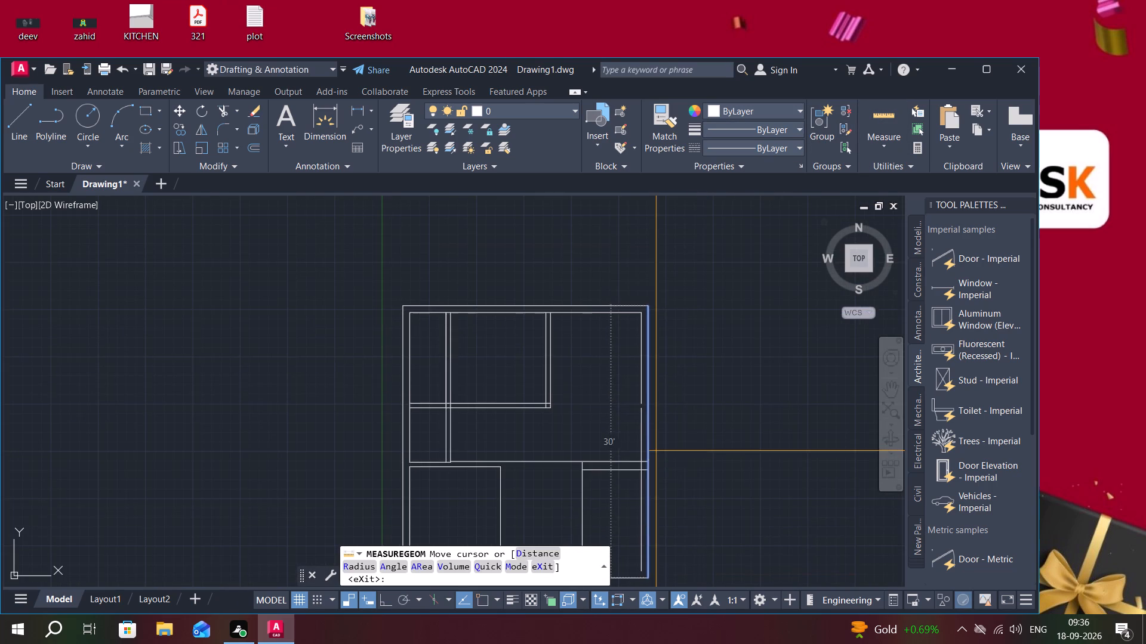
middle_click_drag(617, 405, 666, 343)
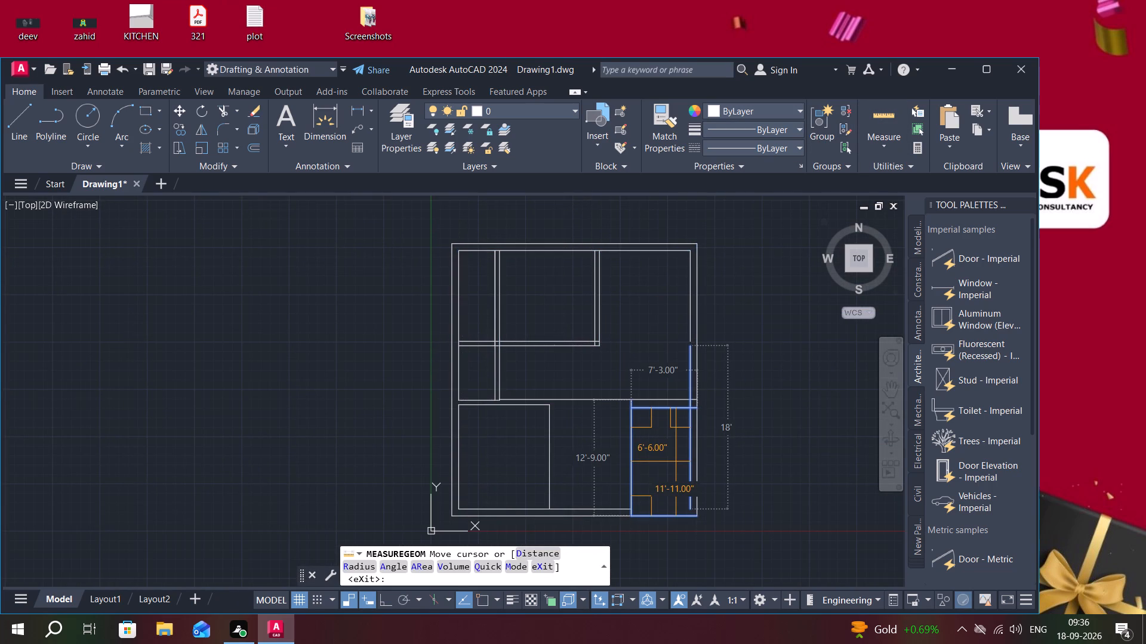
key("Escape")
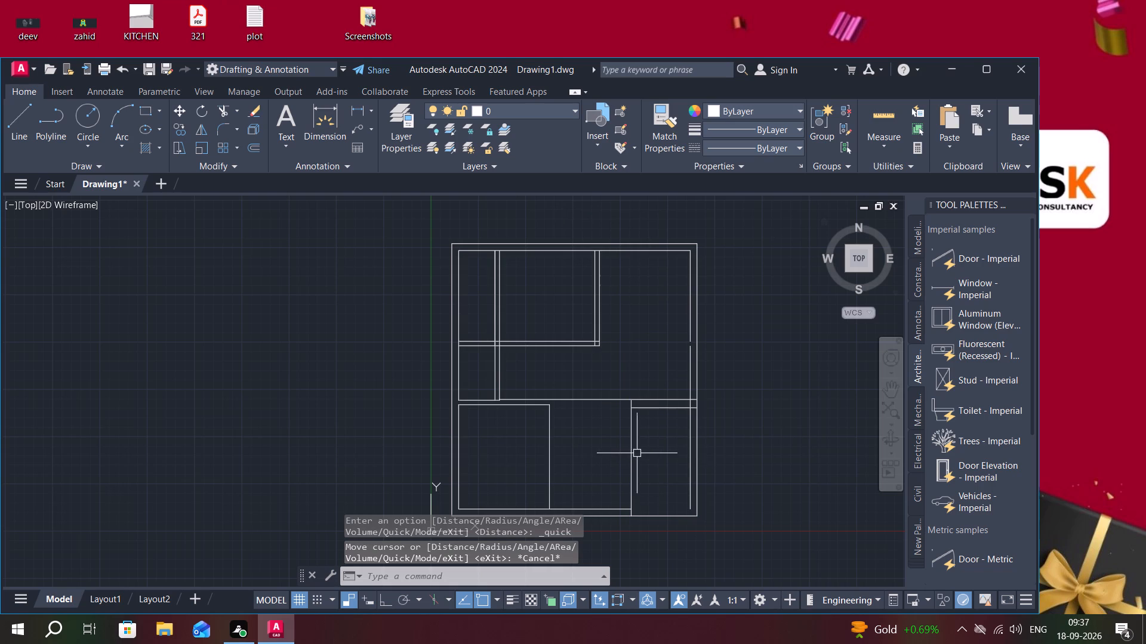
Delete the vertical line on the west side of the southeast room.
left_click(630, 451)
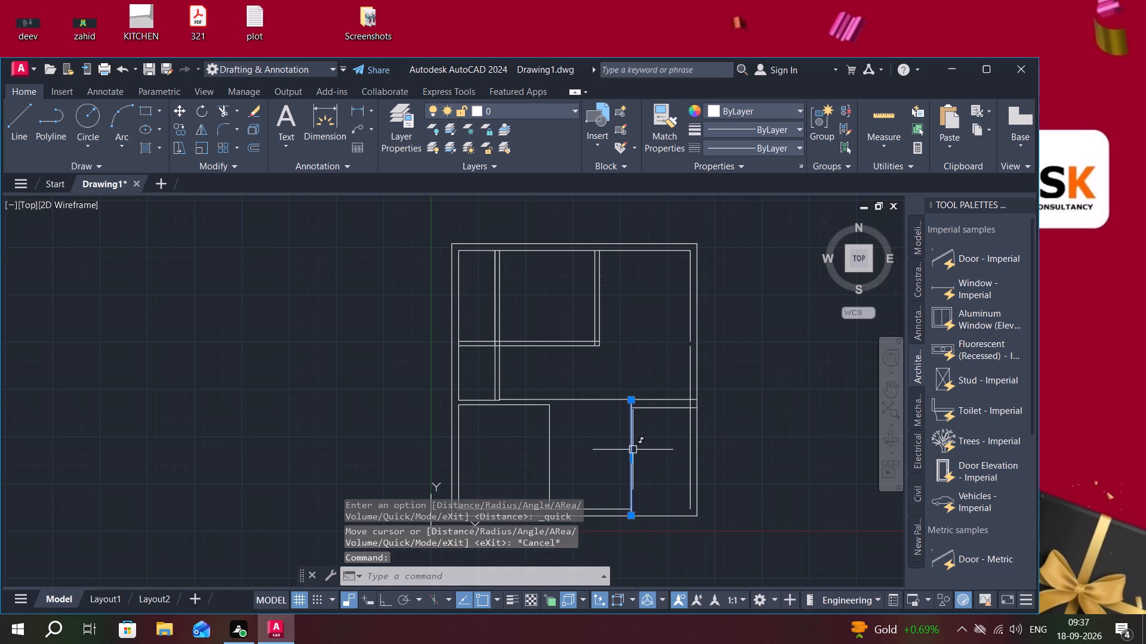
key("Delete")
Set the offset distance to 6'10".
type("o")
key("space")
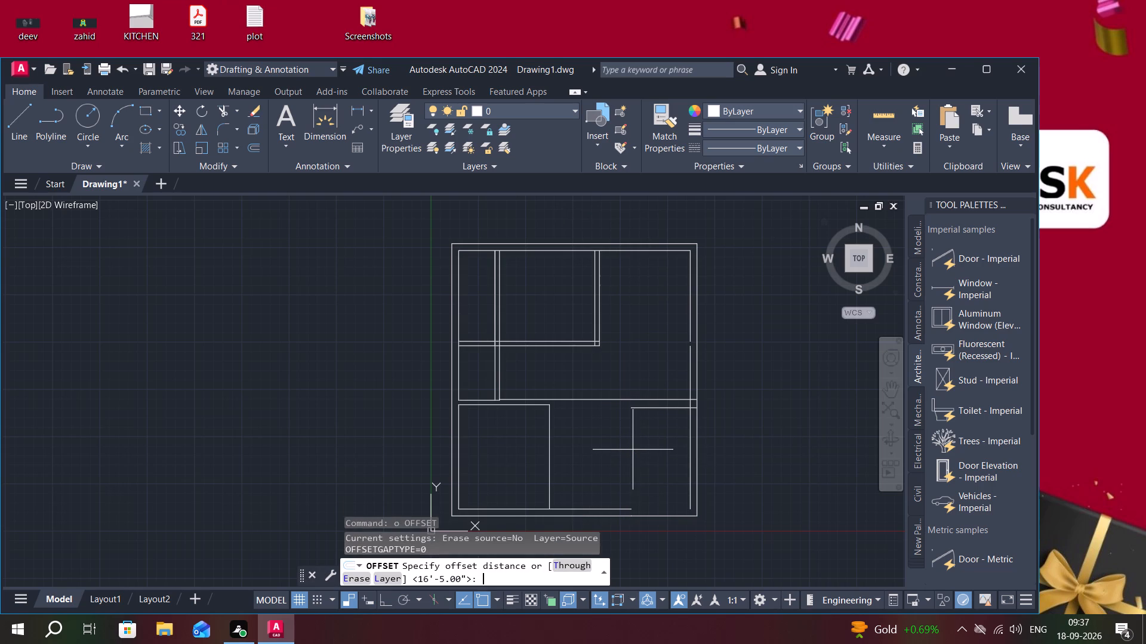
type("6'")
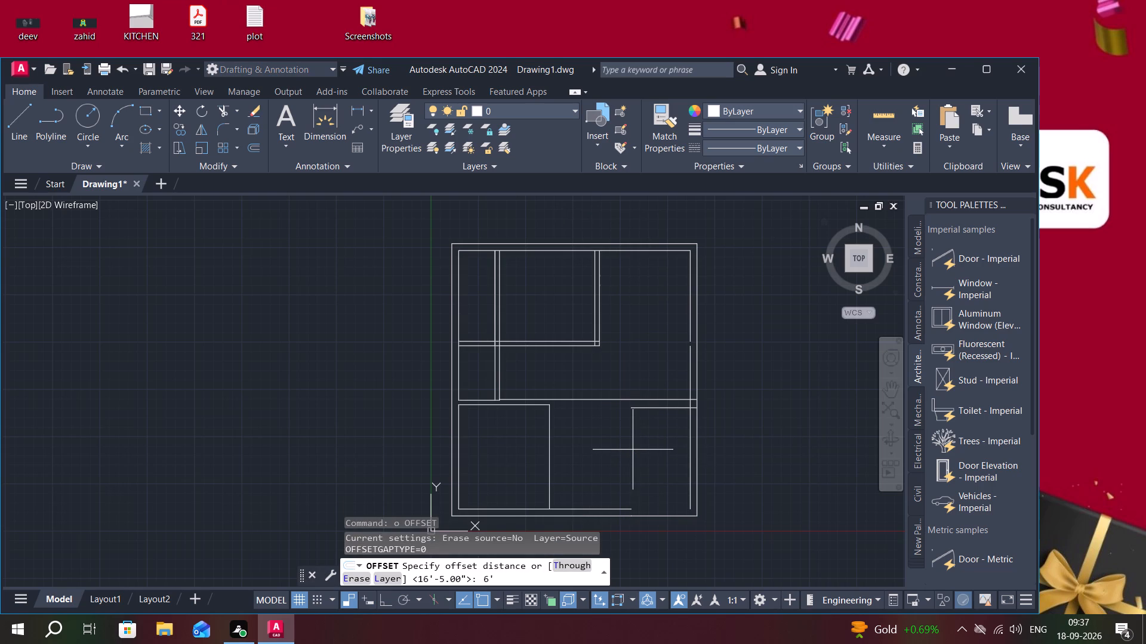
type("10")
key("shift+quotedbl")
key("Return")
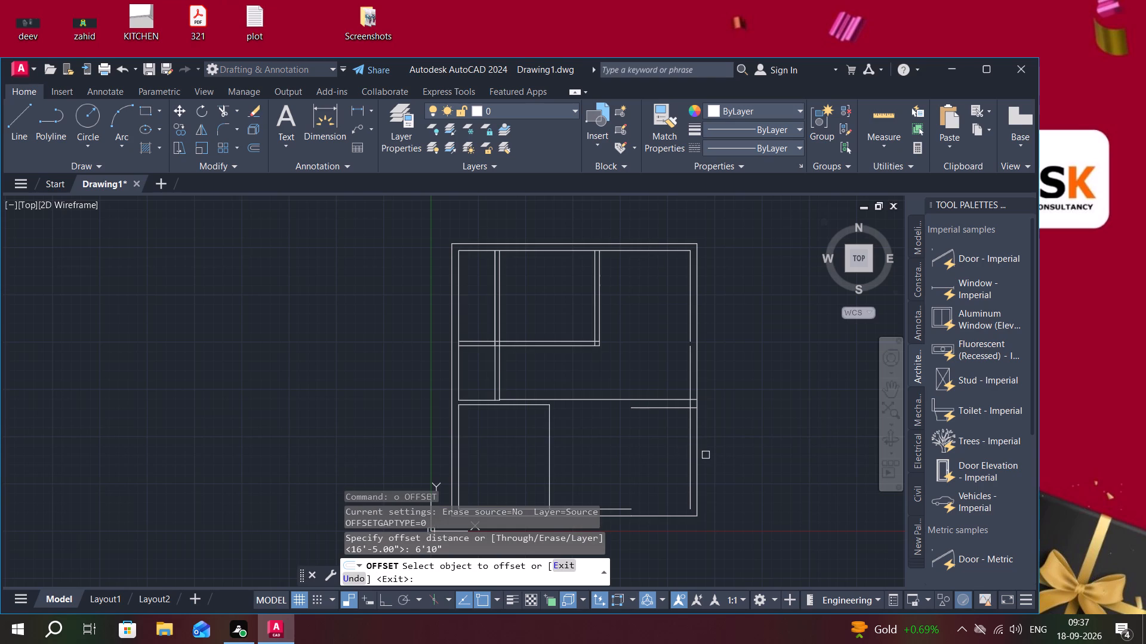
key("Escape")
Trim the inner east wall line south of the southeast room's north line.
type("tr")
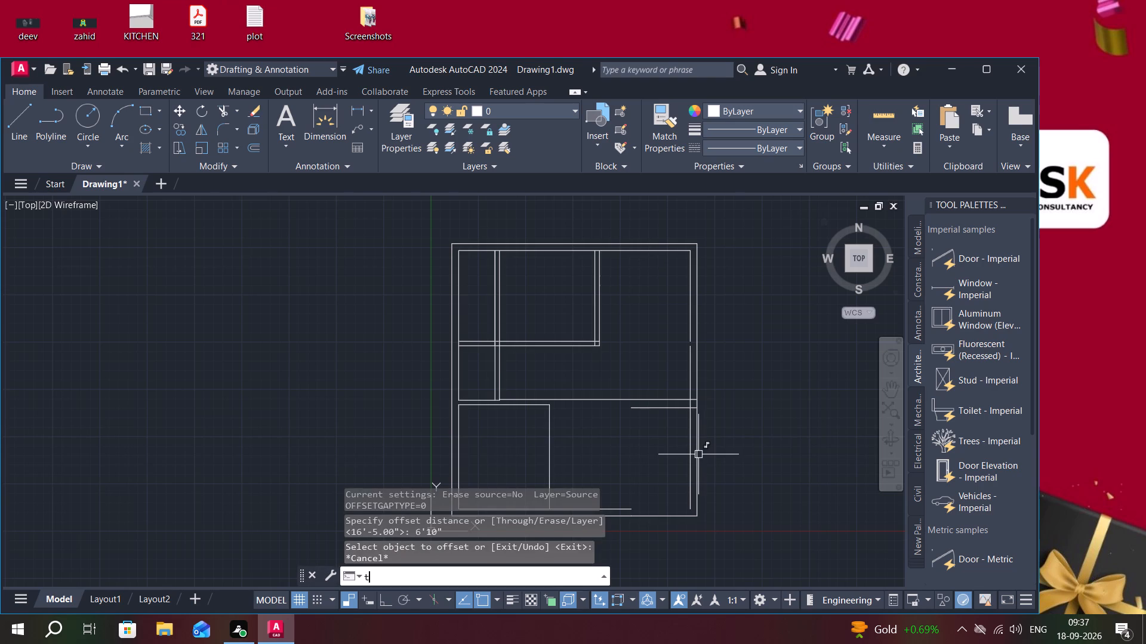
key("space")
left_click(690, 459)
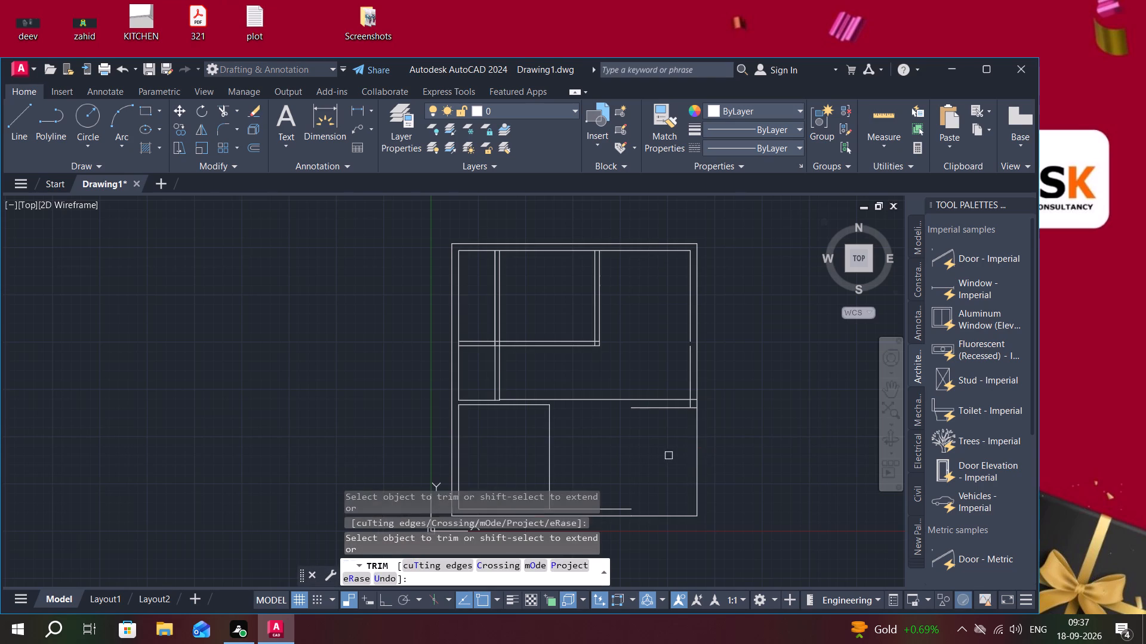
key("Escape")
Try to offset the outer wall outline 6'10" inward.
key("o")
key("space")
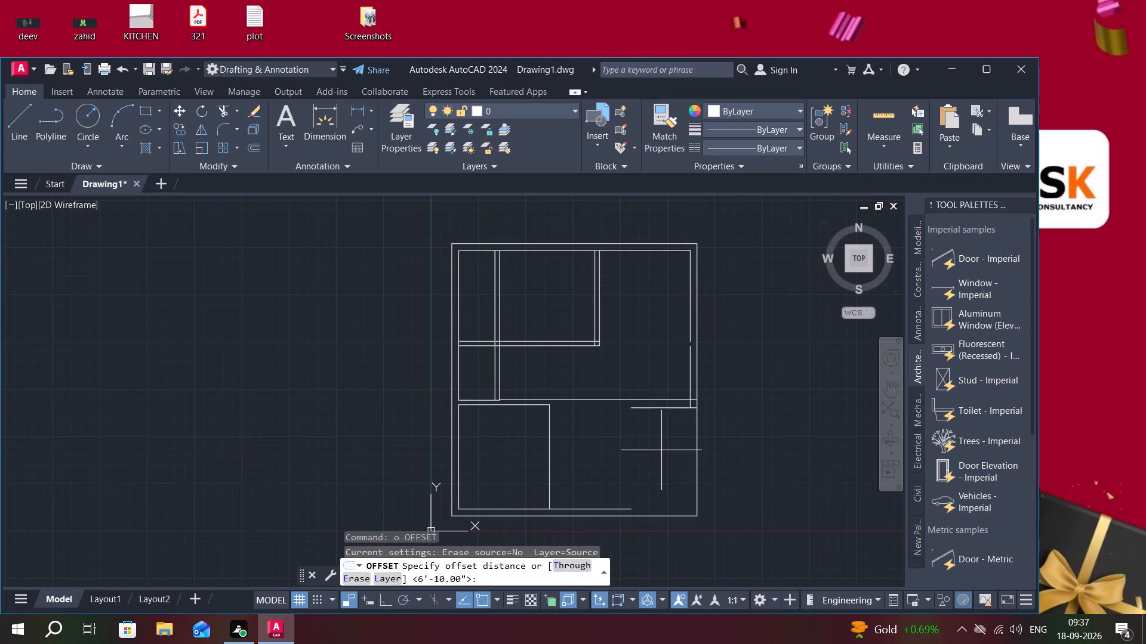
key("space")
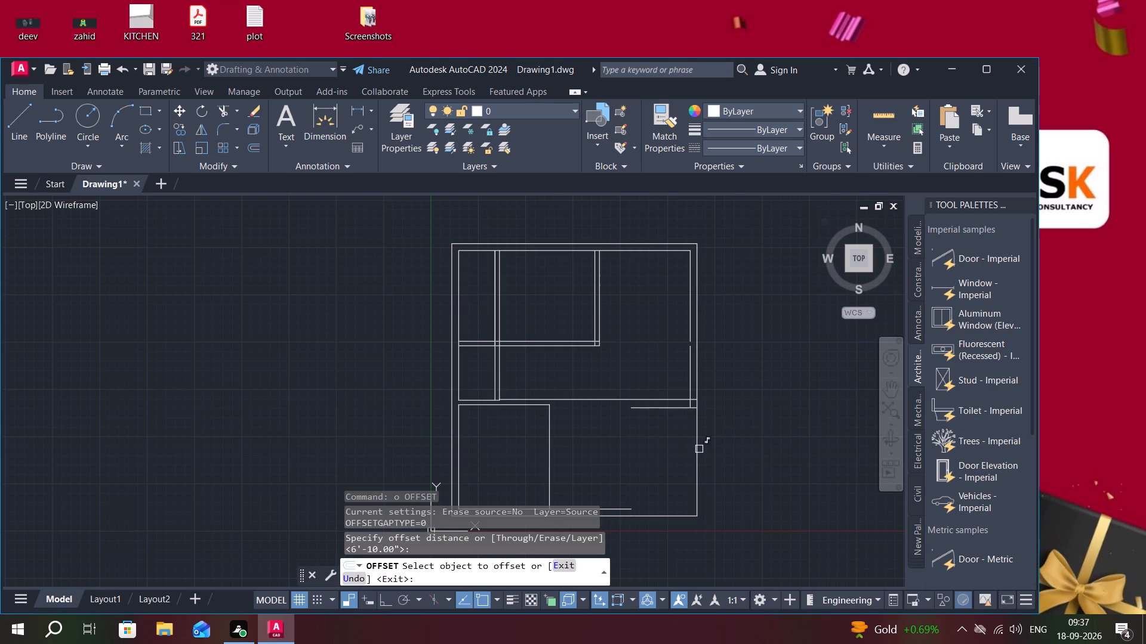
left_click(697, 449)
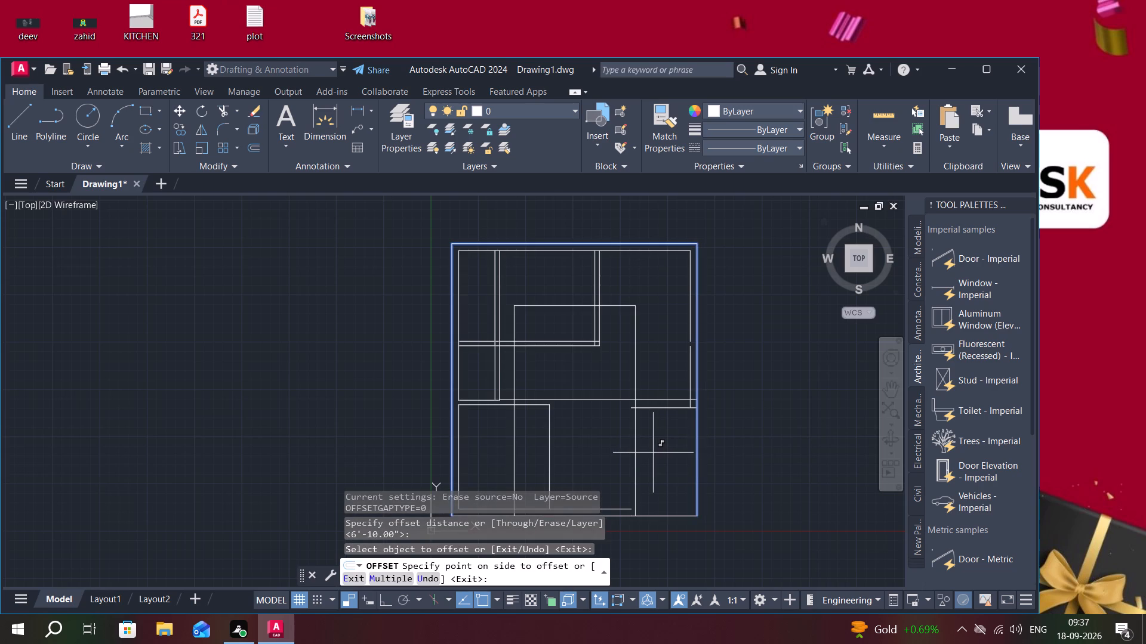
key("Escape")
Break the outer wall outline at its northeast corner using Break at Point.
key("t")
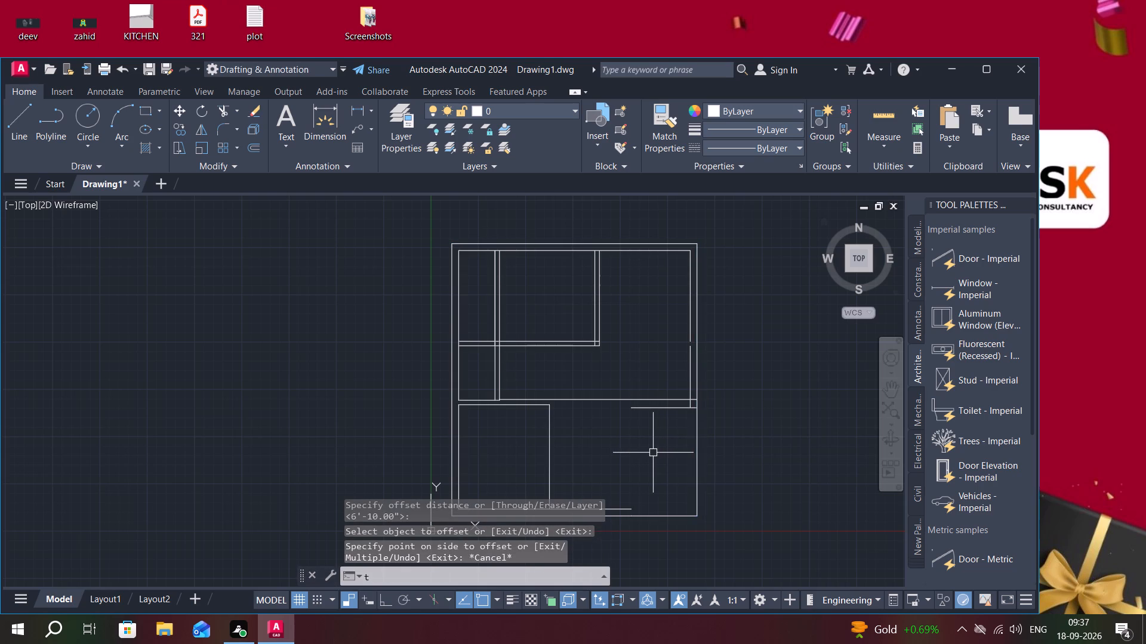
key("Escape")
type("br")
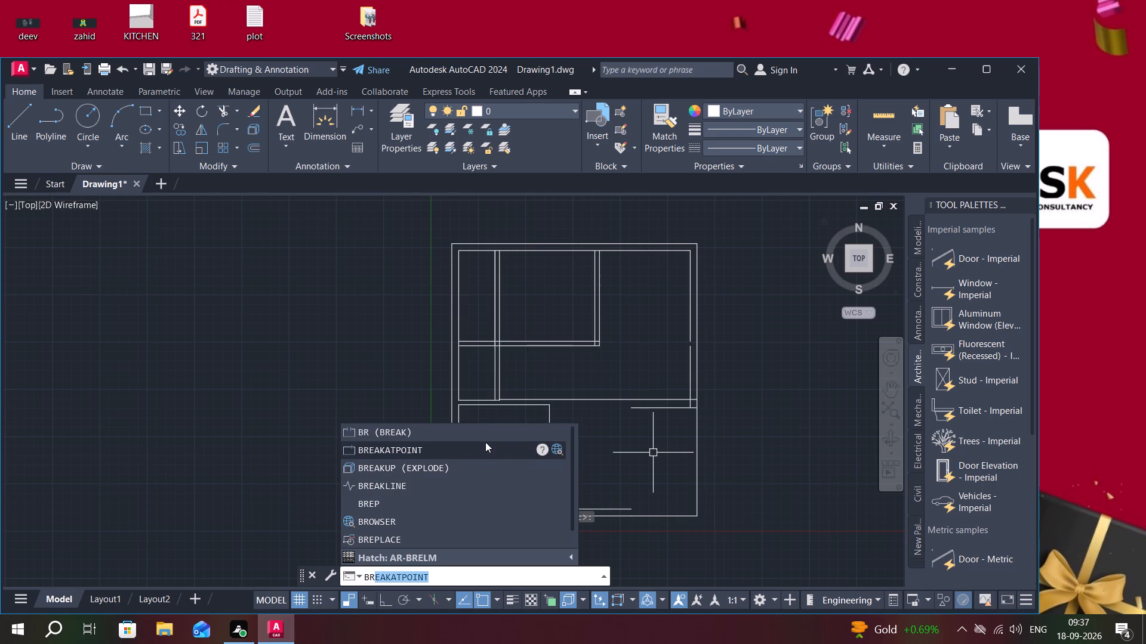
left_click(494, 446)
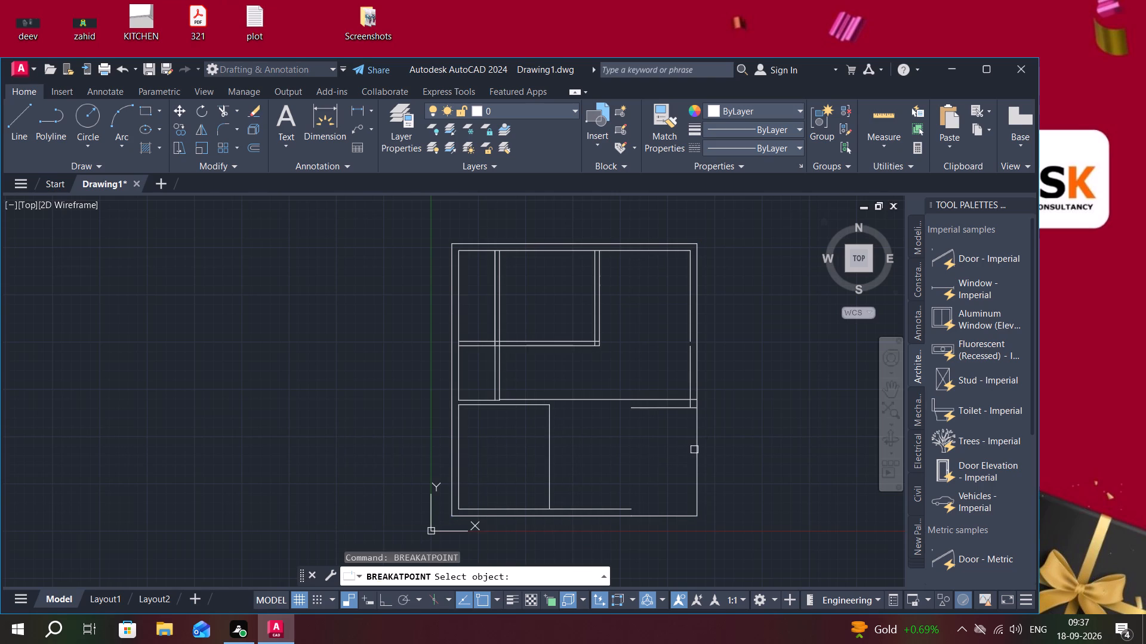
left_click(695, 450)
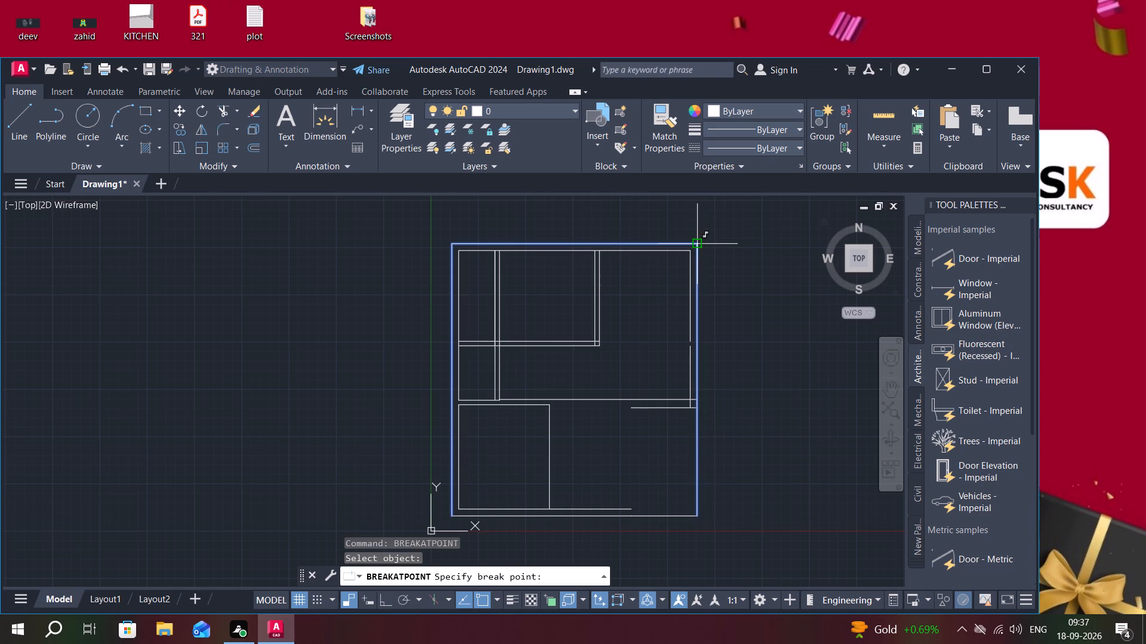
left_click(698, 241)
key("Escape")
Offset the outer east wall line 6'10" to the west, into the plan.
key("o")
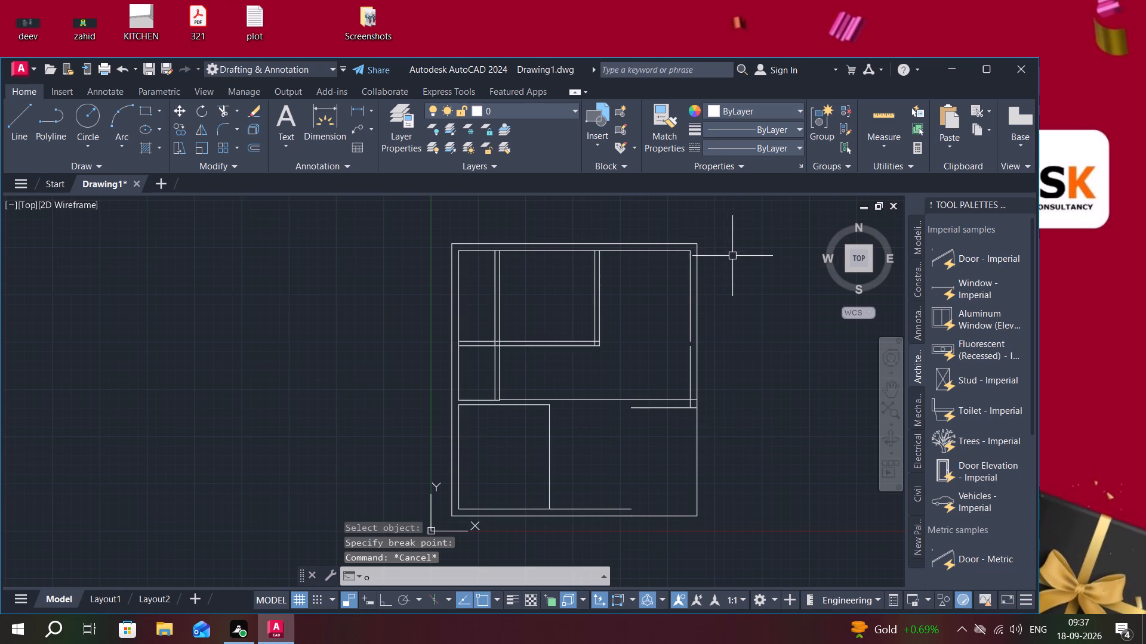
key("space")
key("space")
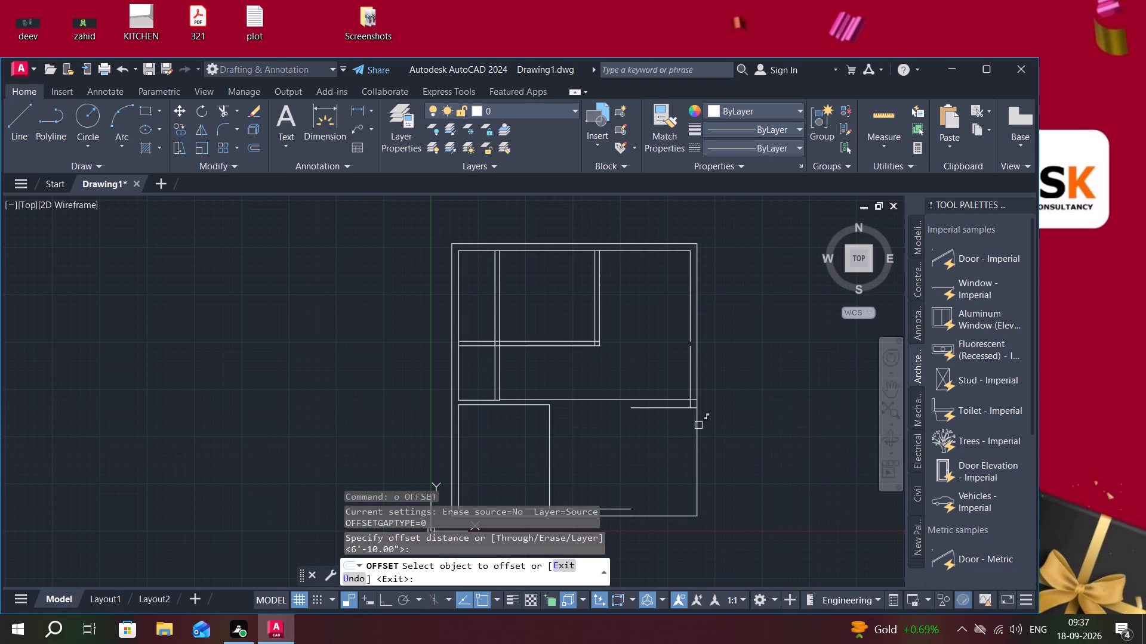
left_click(698, 425)
left_click(650, 434)
scroll(637, 423, "up", 2)
middle_click_drag(668, 398, 654, 236)
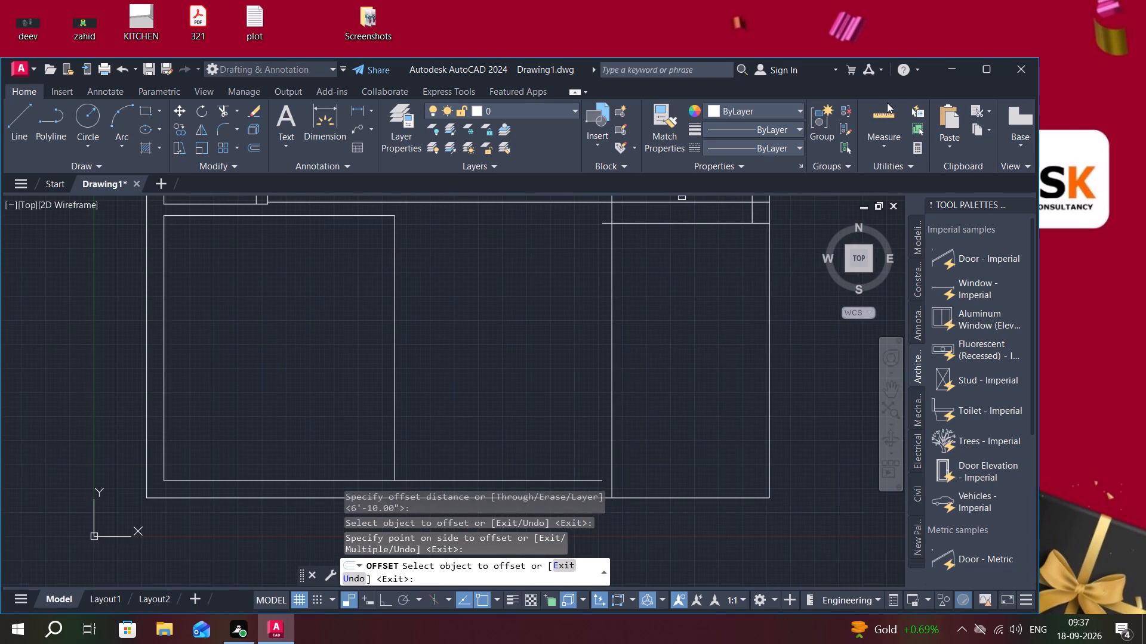
Measure the width and length of the southeast room.
left_click(889, 103)
left_click(888, 117)
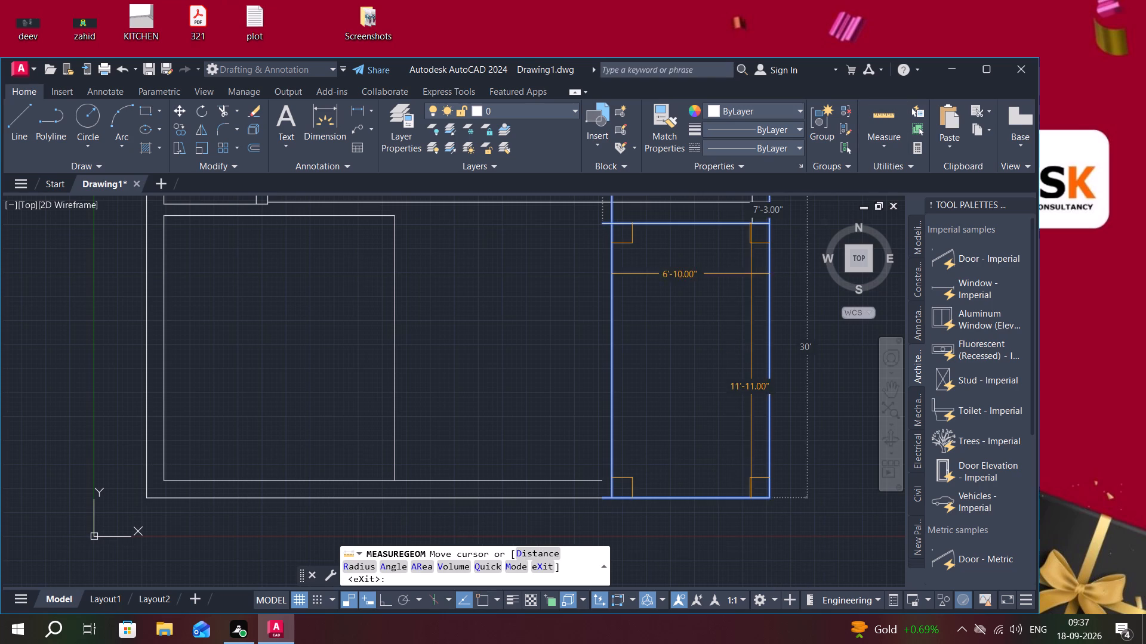
middle_click_drag(738, 283, 753, 343)
key("Escape")
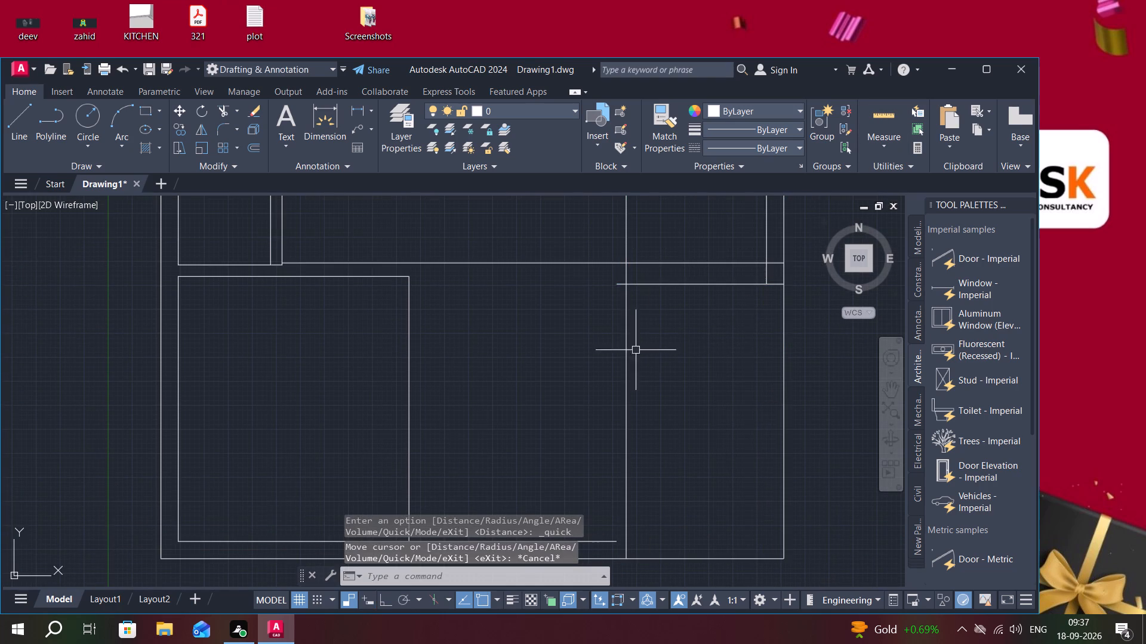
Measure the space between the southwest room and the southeast room's new west wall line.
scroll(616, 268, "up", 1)
middle_click_drag(633, 273, 655, 222)
scroll(647, 250, "up", 1)
type("o")
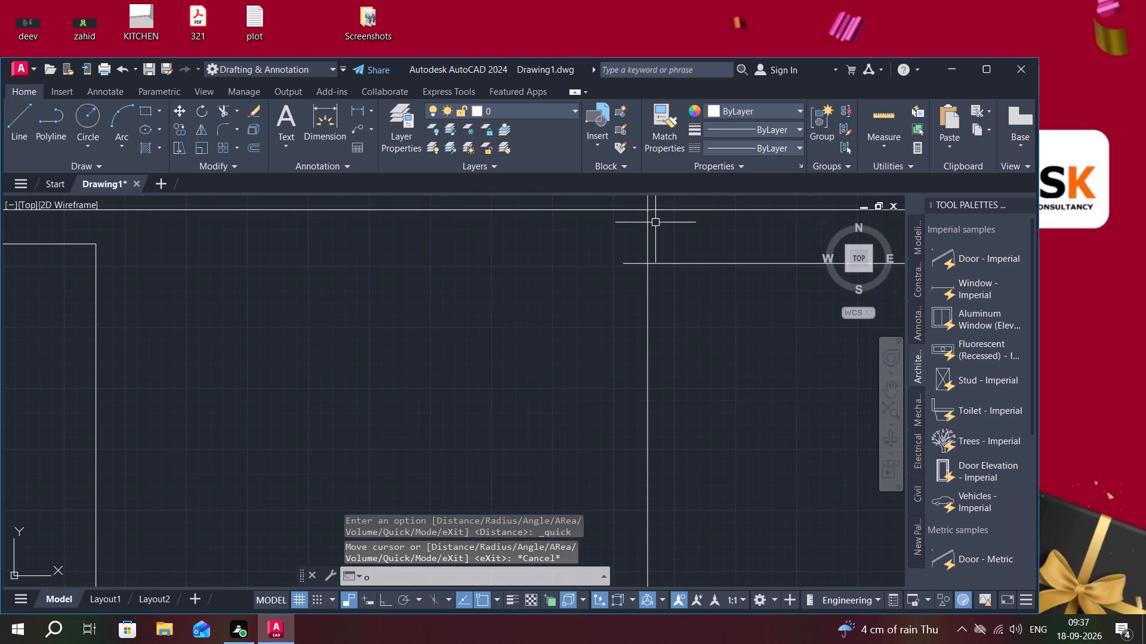
key("space")
scroll(667, 343, "down", 2)
middle_click_drag(687, 328, 713, 297)
scroll(692, 326, "down", 1)
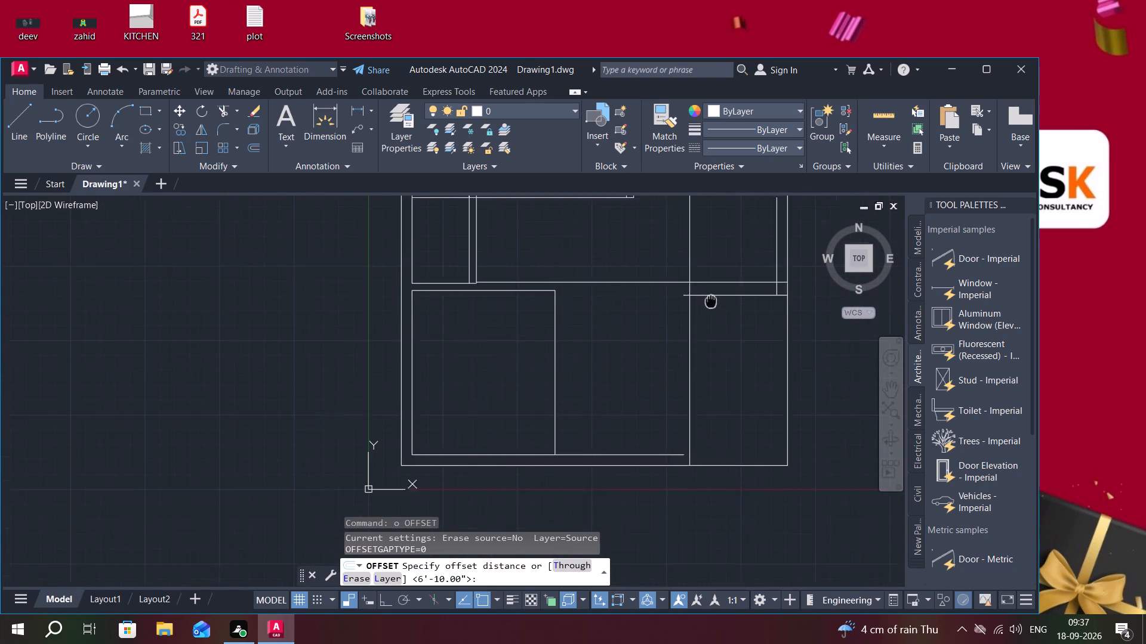
middle_click_drag(713, 297, 715, 293)
left_click(886, 109)
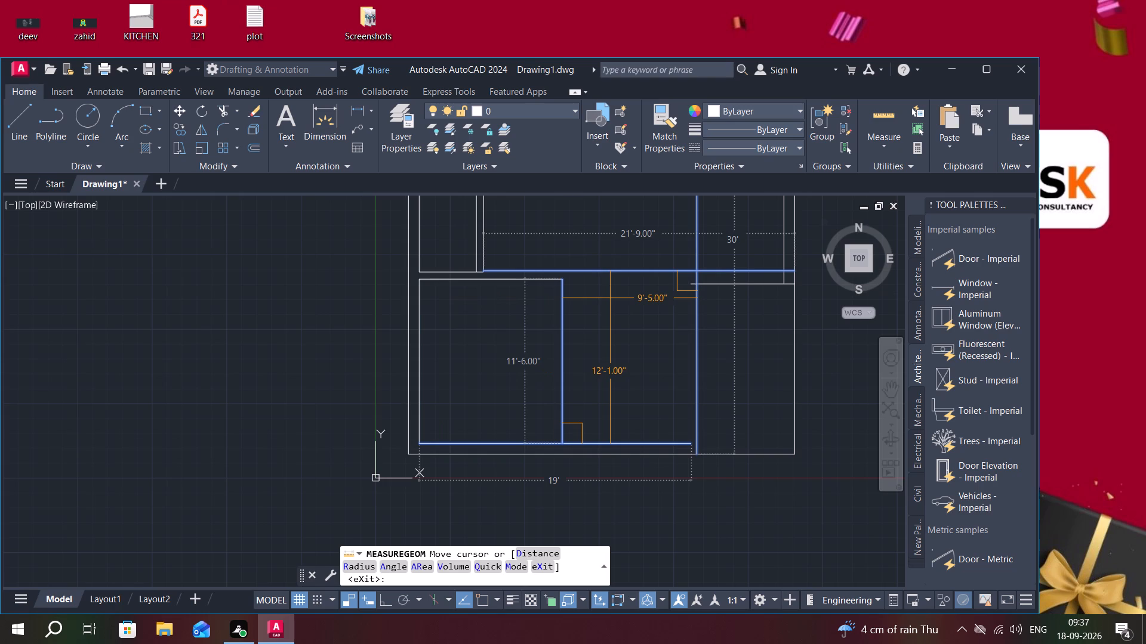
key("Escape")
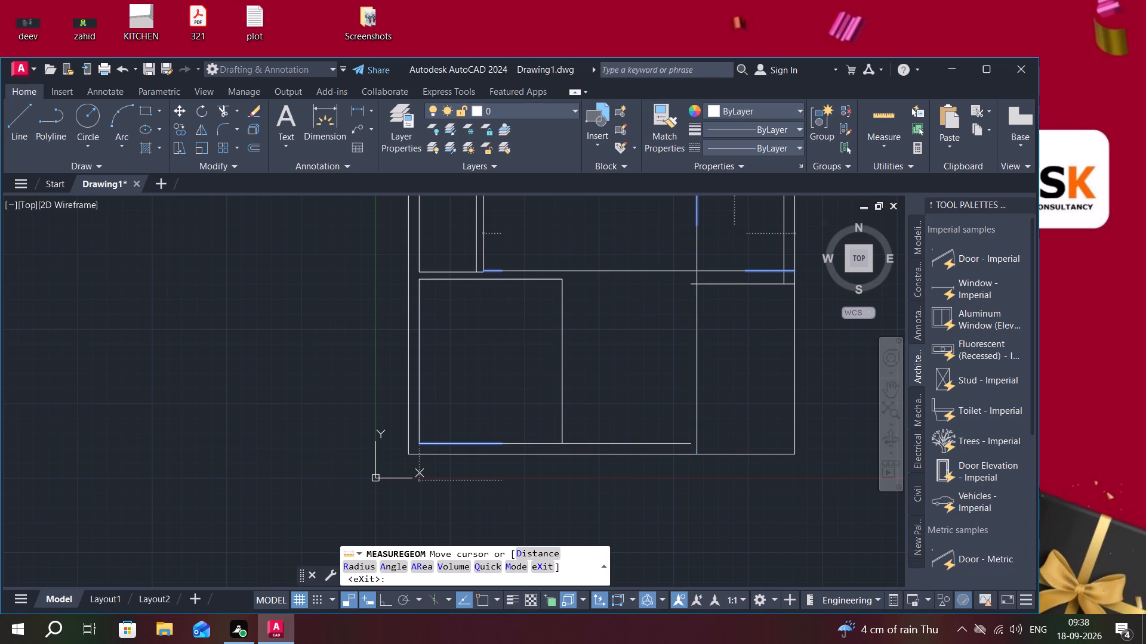
Offset the southwest room's east wall line 5.5" eastward and the southeast room's west wall line 5.5" westward.
type("o")
key("space")
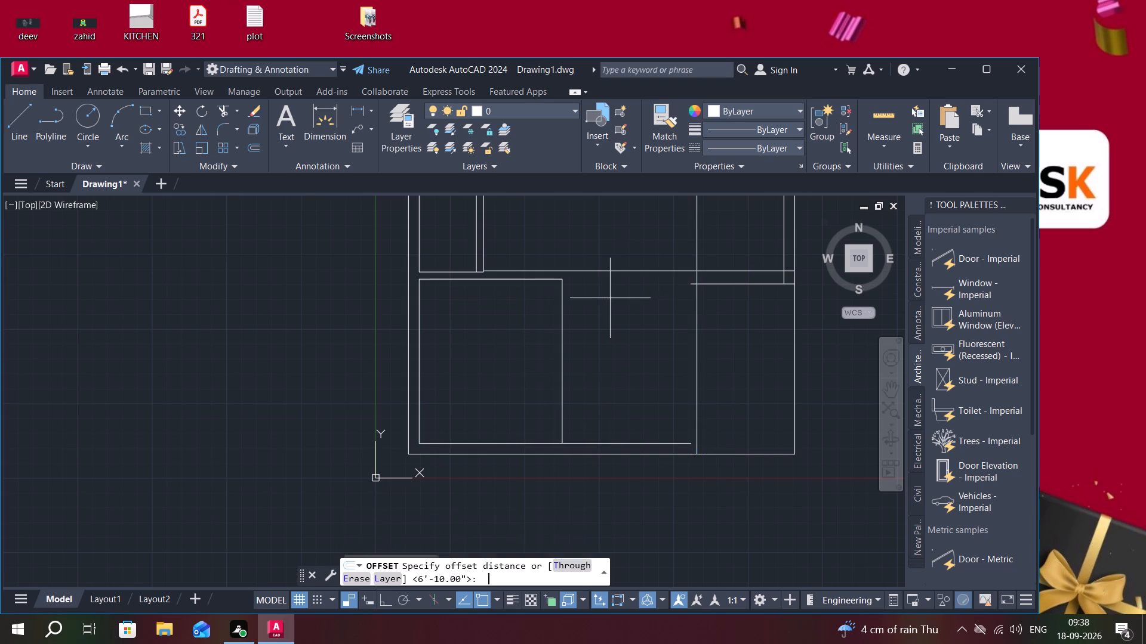
key("5")
type(".5\"")
key("Return")
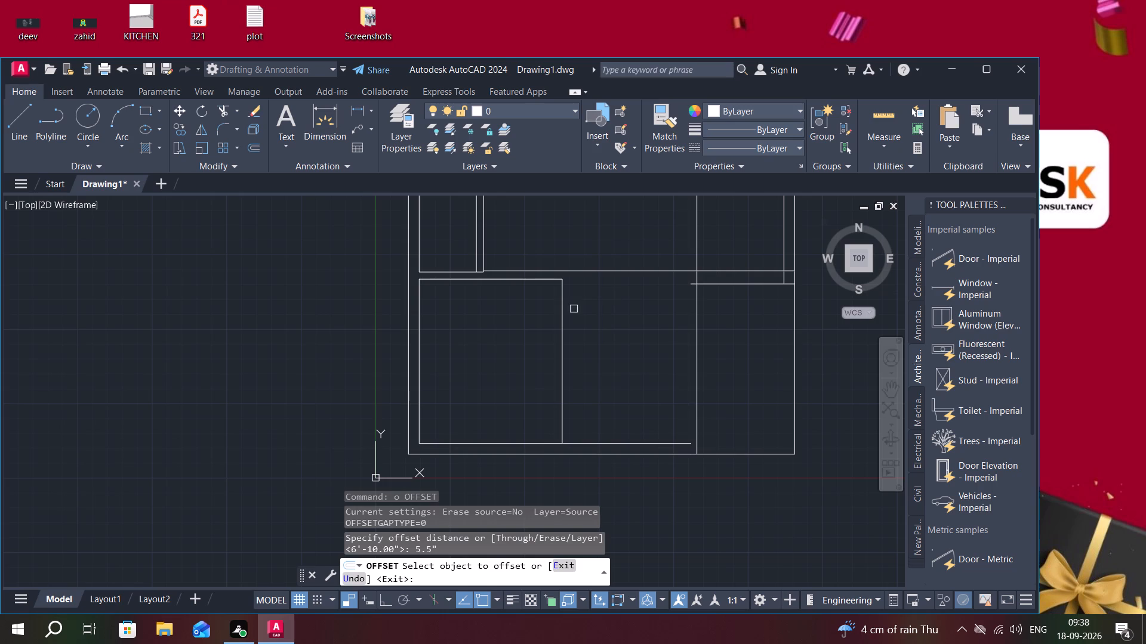
left_click(563, 320)
left_click(601, 319)
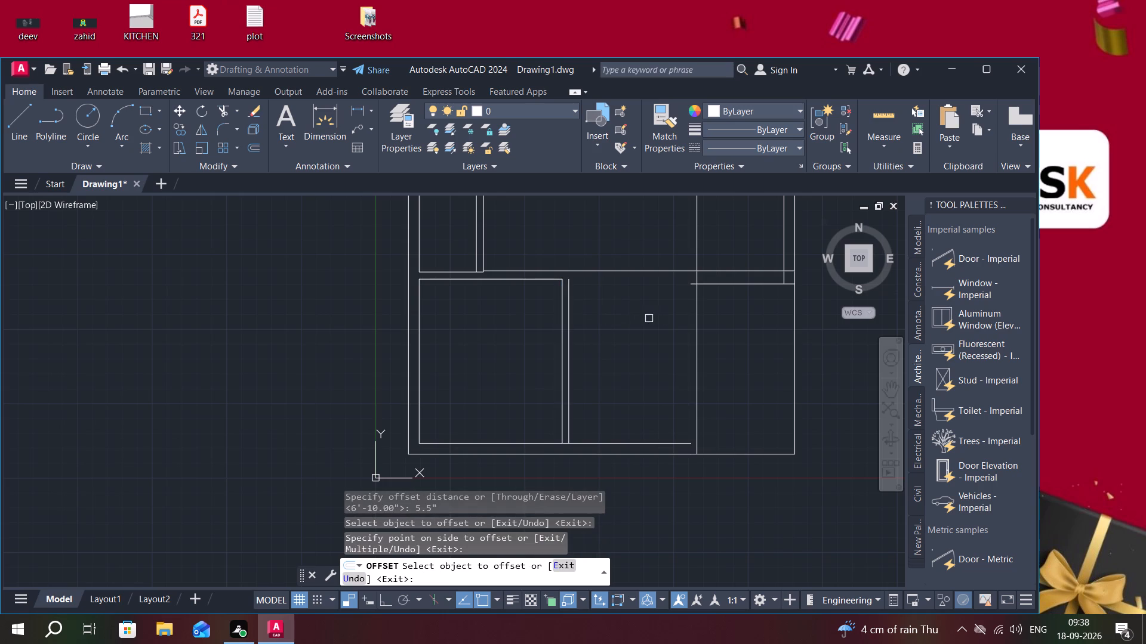
left_click(695, 339)
left_click(669, 340)
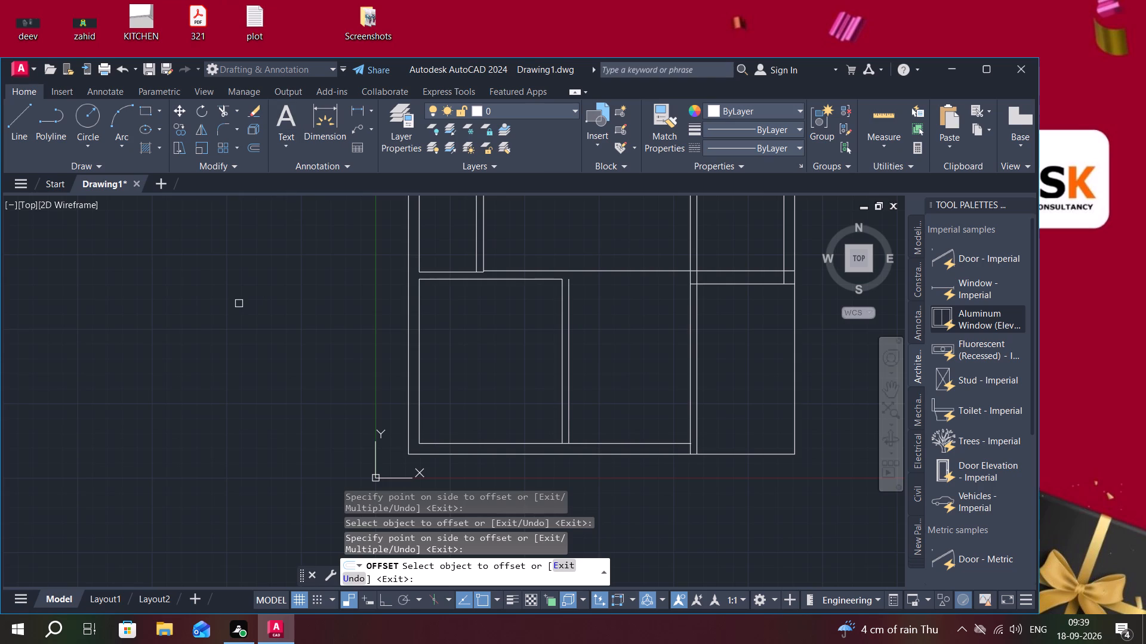
key("Escape")
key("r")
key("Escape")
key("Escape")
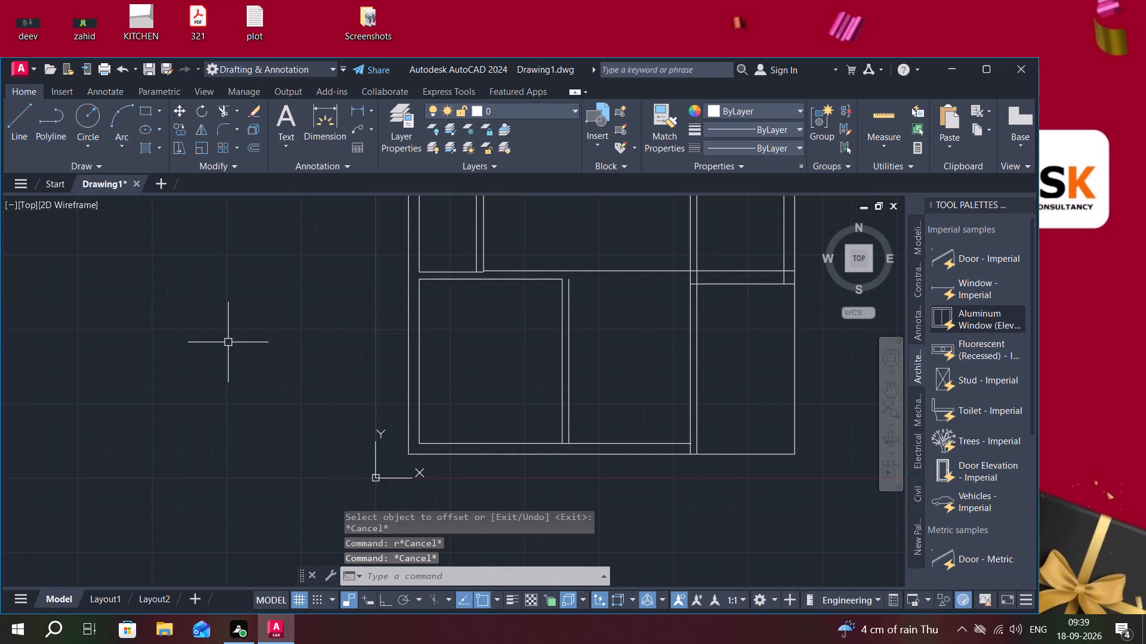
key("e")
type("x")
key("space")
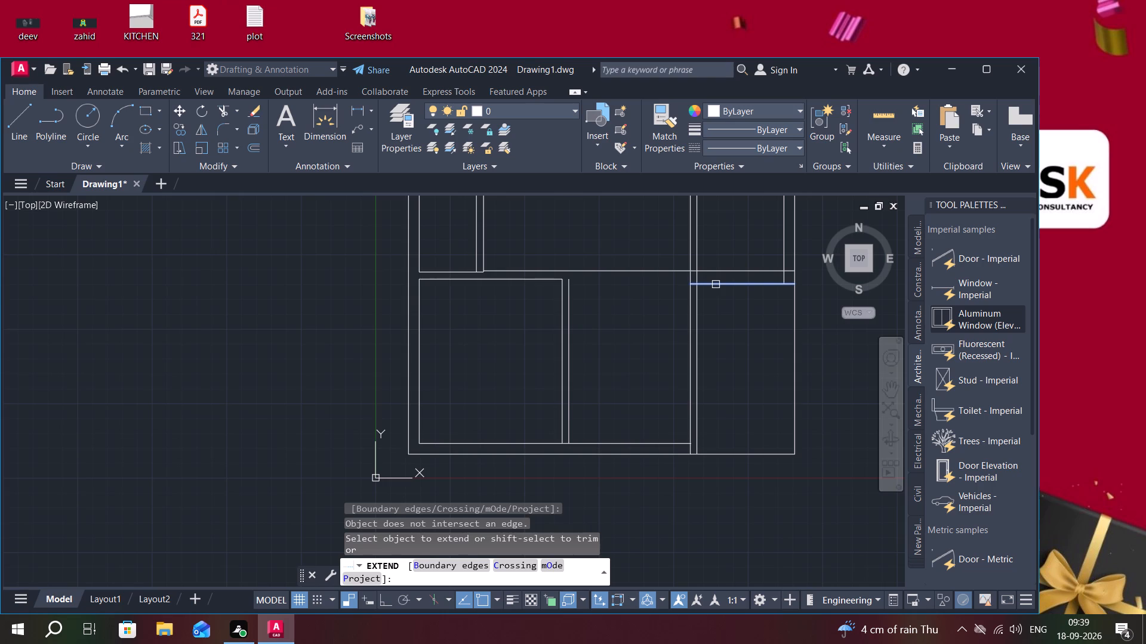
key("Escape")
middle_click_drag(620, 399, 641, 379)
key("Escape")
Offset the inner south wall line 6'6" northward.
key("o")
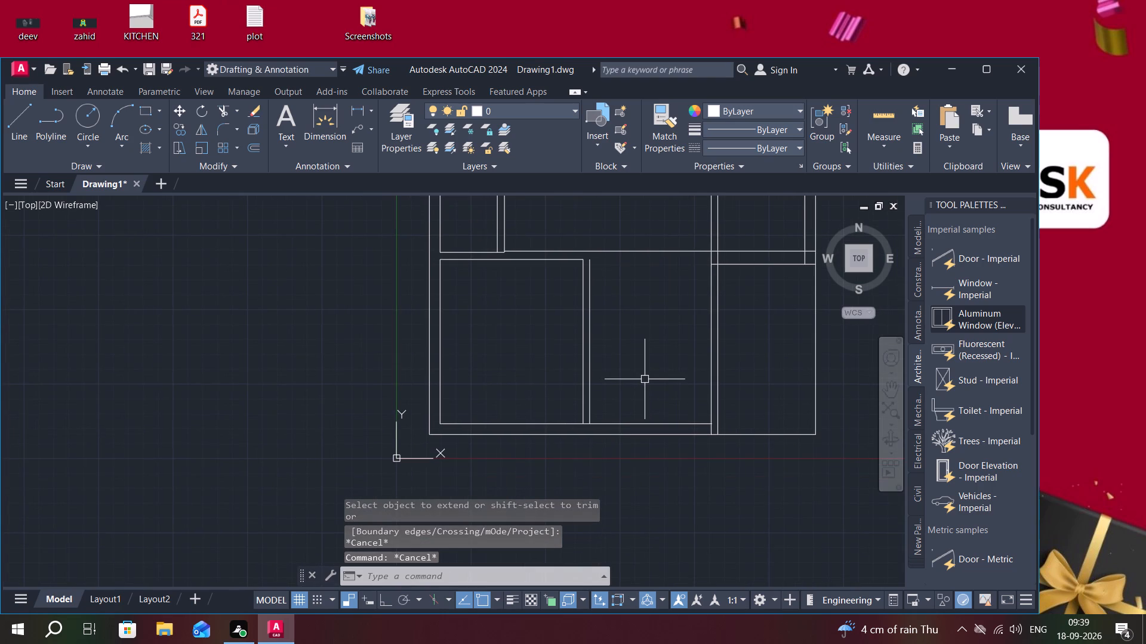
key("space")
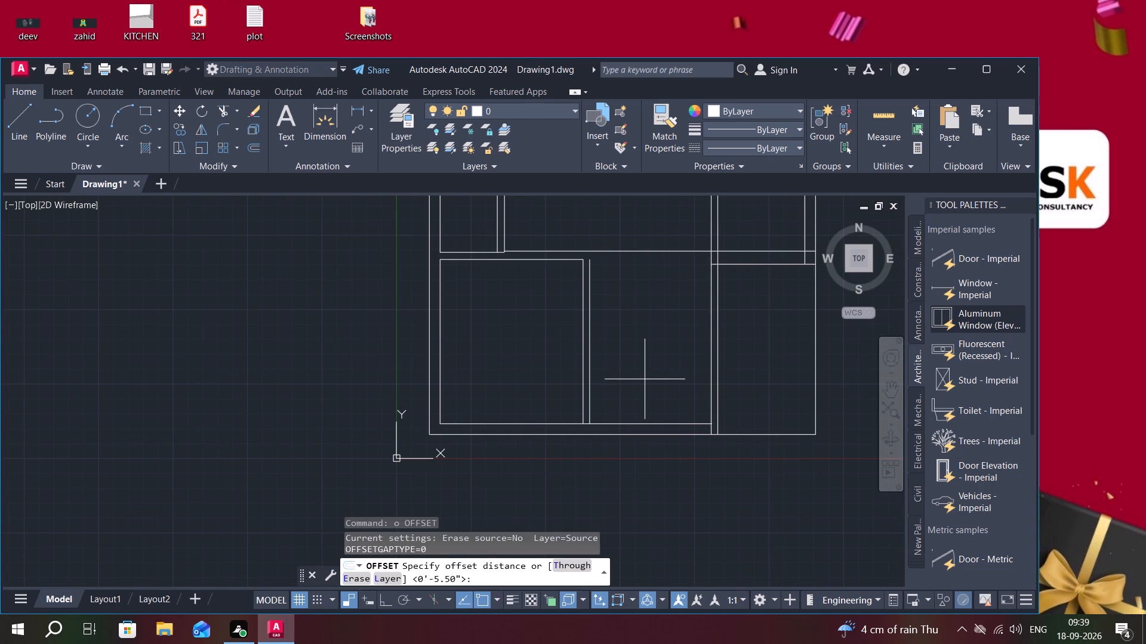
key("6")
key("apostrophe")
key("6")
key("shift+quotedbl")
key("Return")
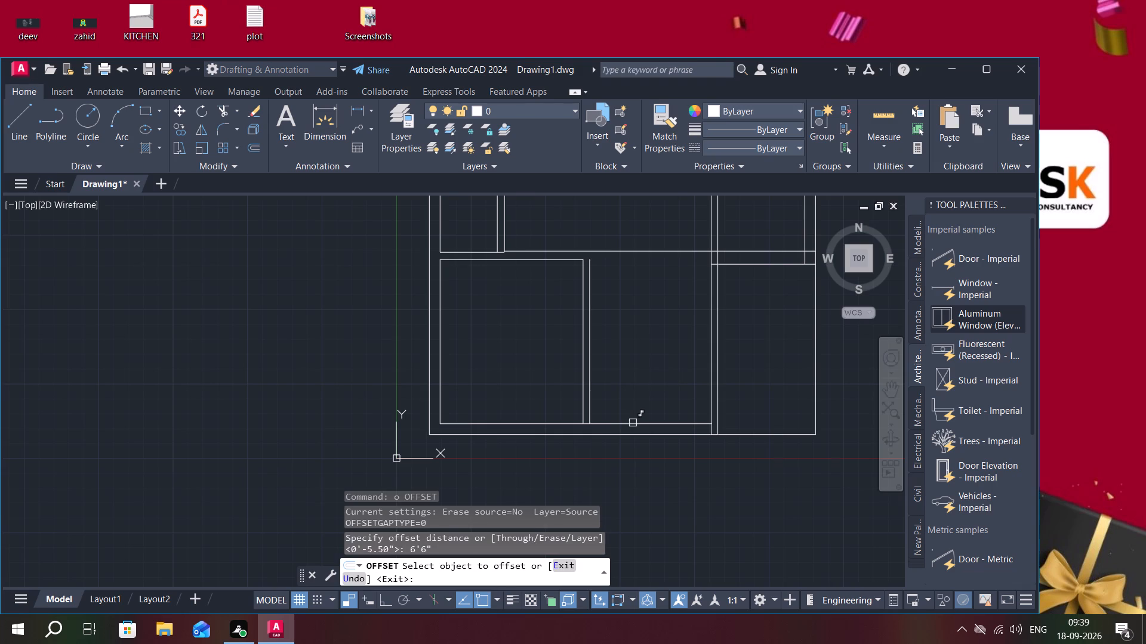
left_click(633, 425)
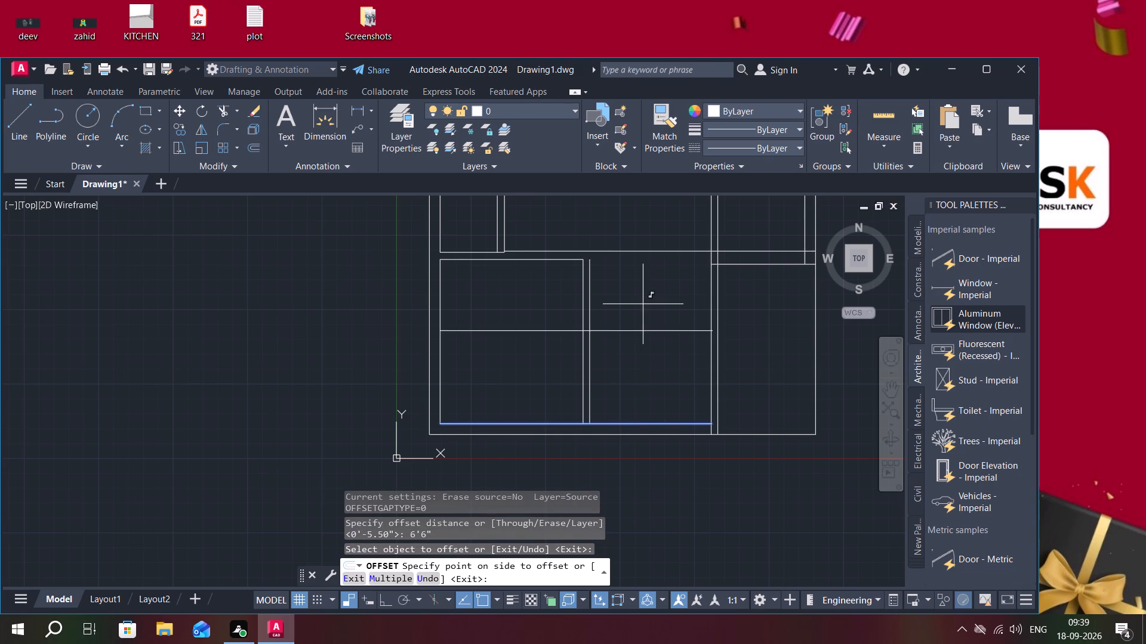
left_click(644, 300)
key("Escape")
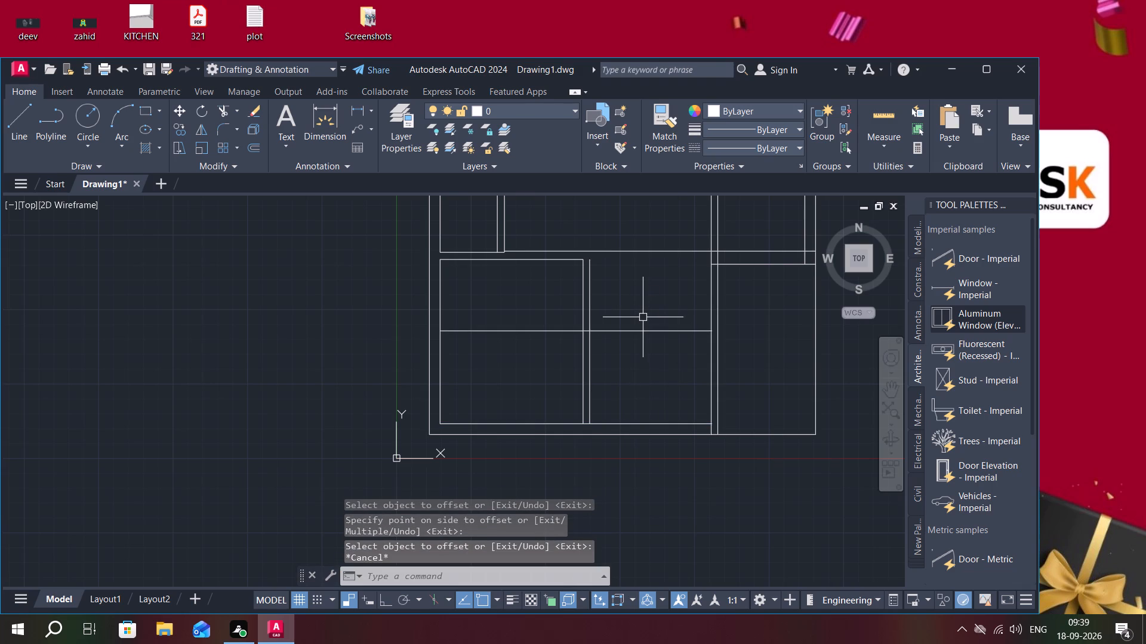
Trim the part of the new horizontal line that crosses the southwest room.
key("t")
key("r")
key("space")
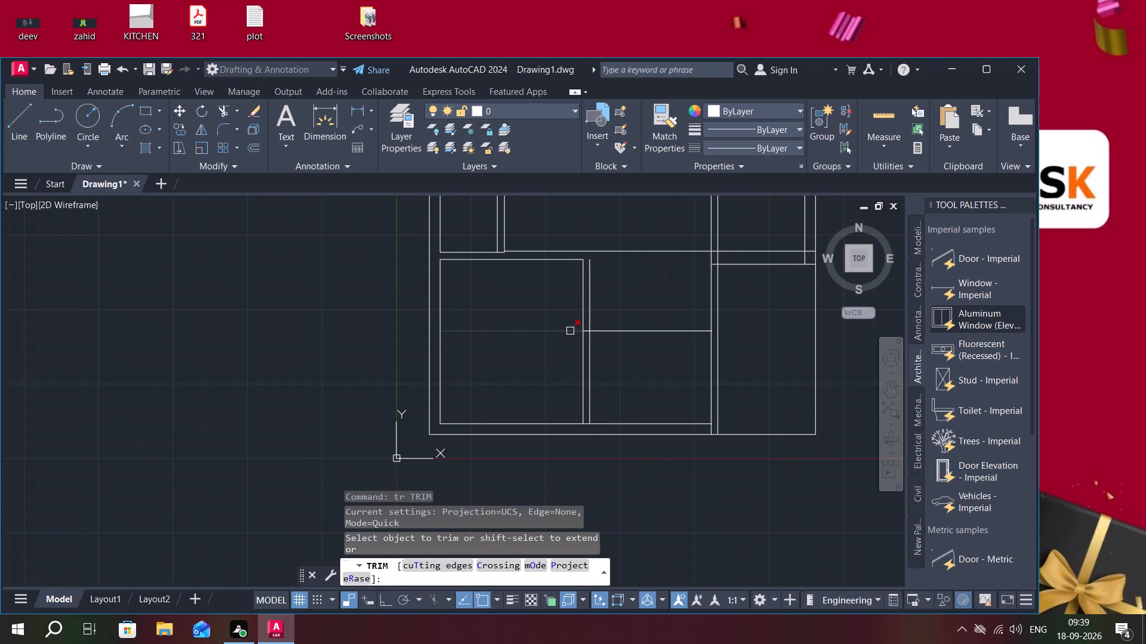
left_click(570, 331)
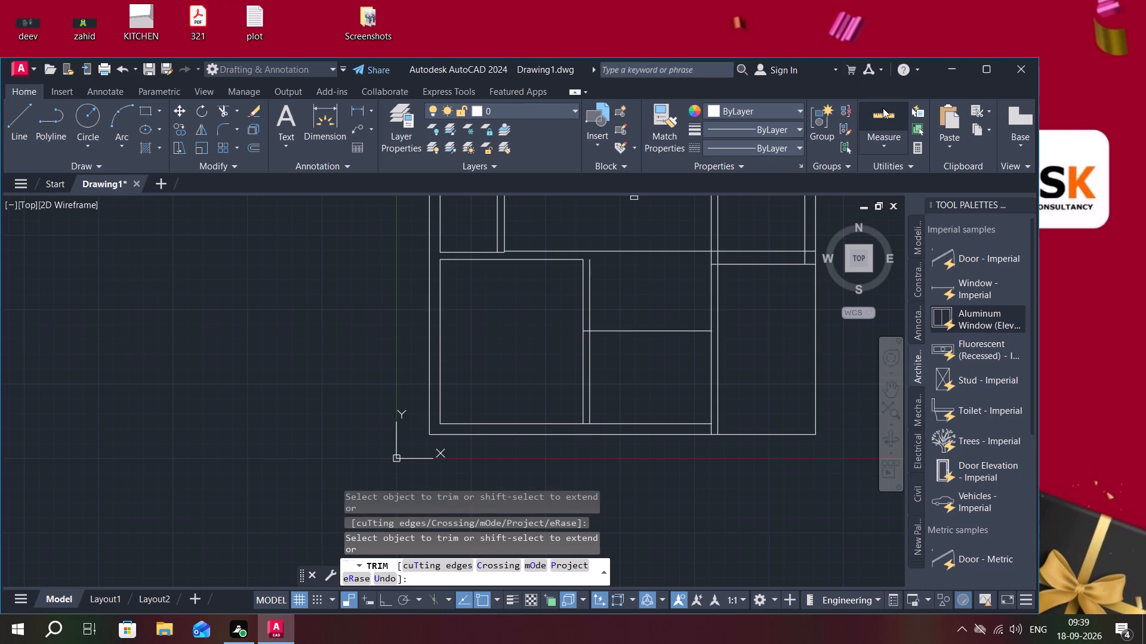
Measure the space north of the new horizontal line between the southwest and southeast rooms.
left_click(883, 108)
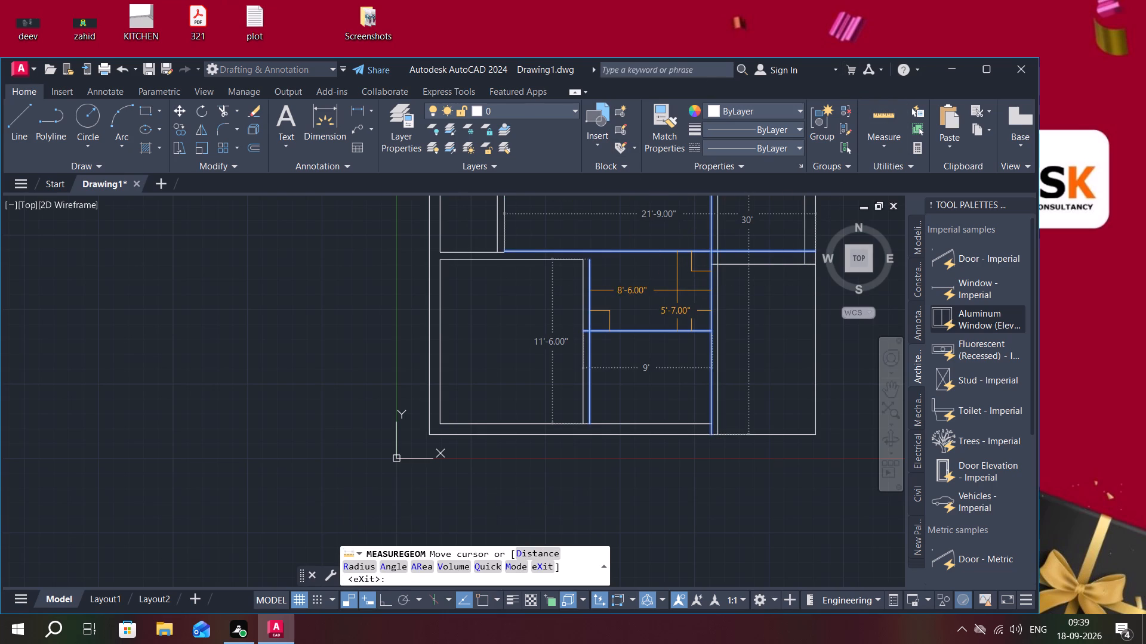
middle_click_drag(670, 295, 670, 345)
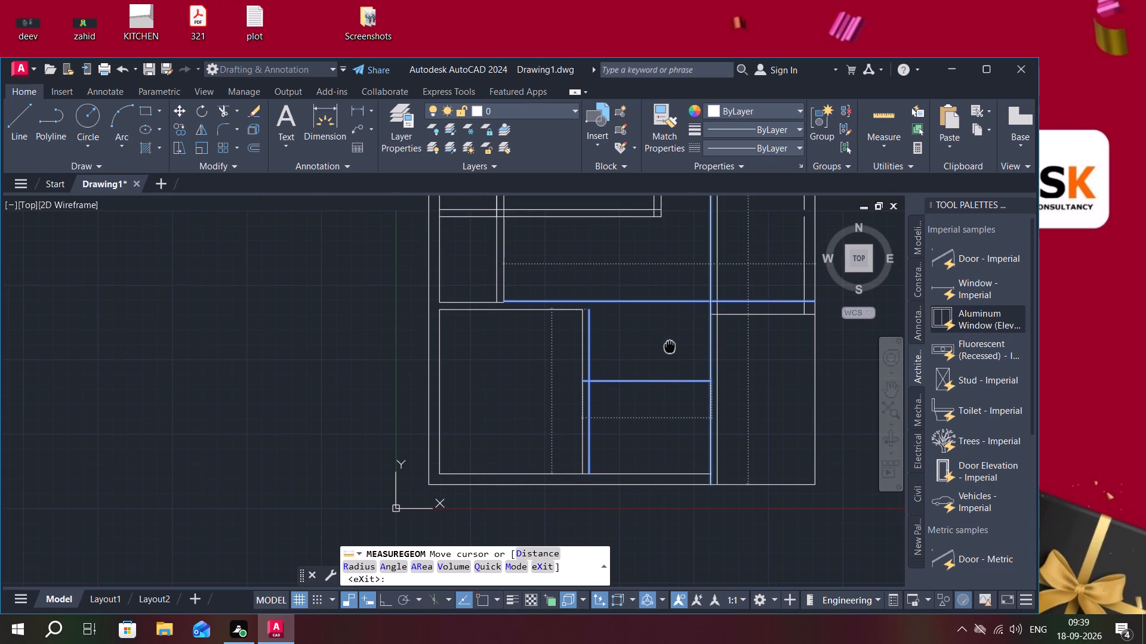
key("Escape")
Extend the outer line of the southwest room's east wall north to the horizontal wall line above.
type("ex")
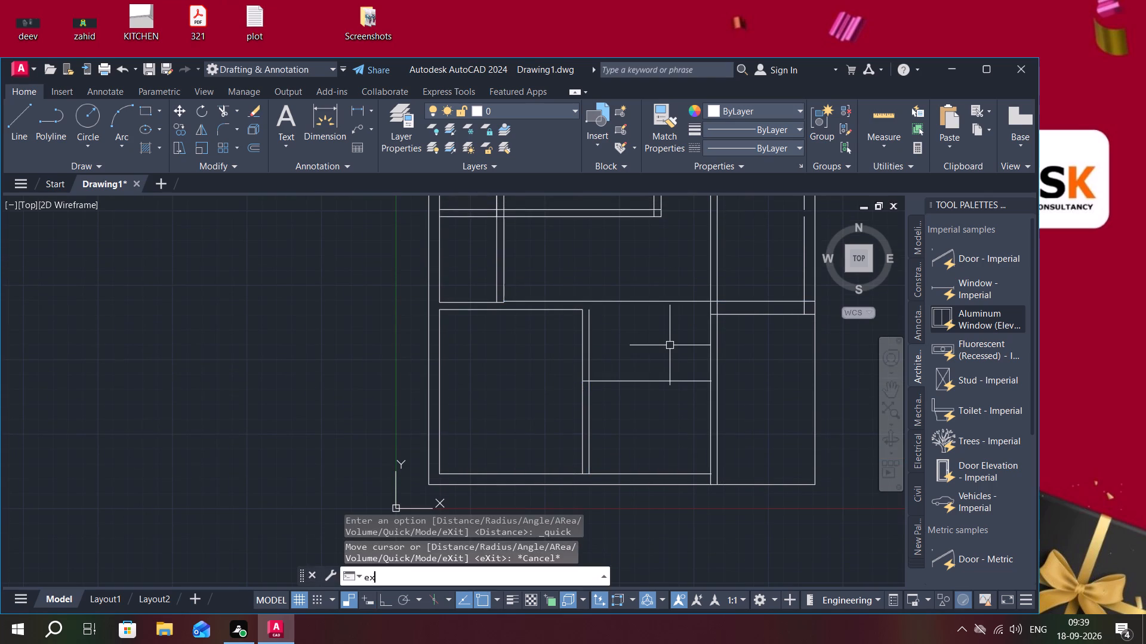
key("space")
left_click(591, 321)
key("Escape")
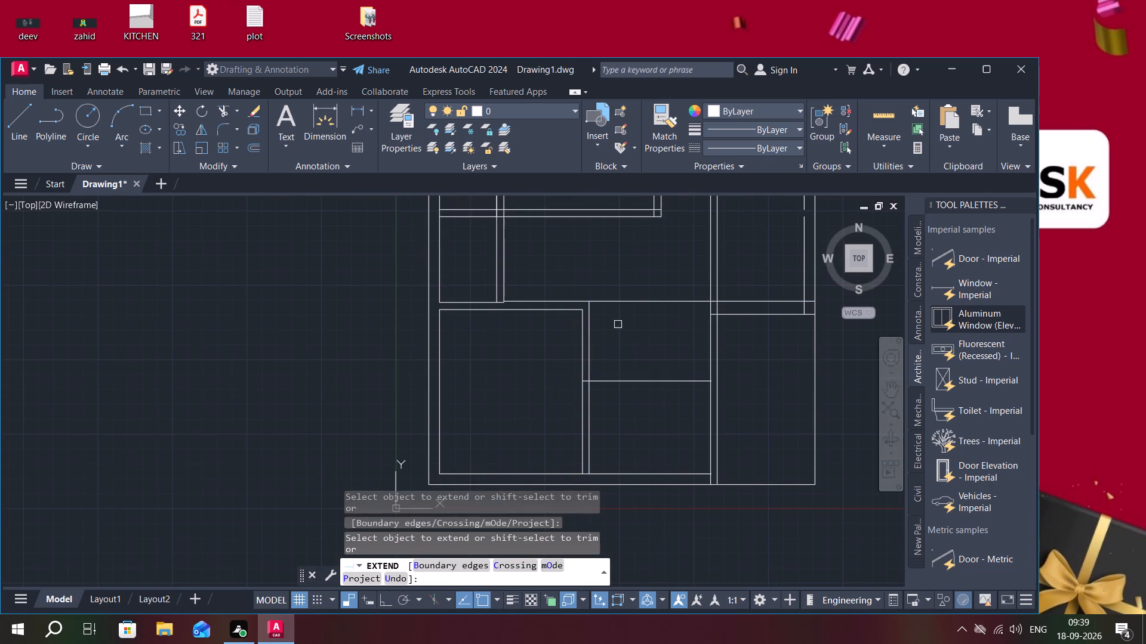
Trim the horizontal wall line between the extended southwest room wall and the long vertical partition to its east.
key("t")
type("r")
key("space")
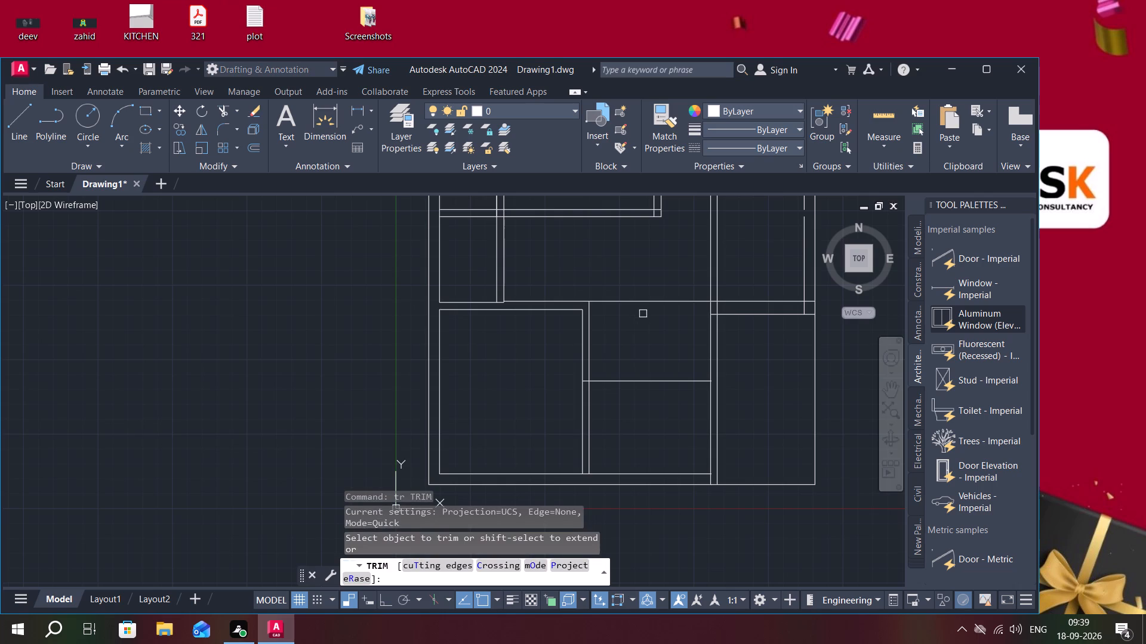
left_click(647, 301)
key("Escape")
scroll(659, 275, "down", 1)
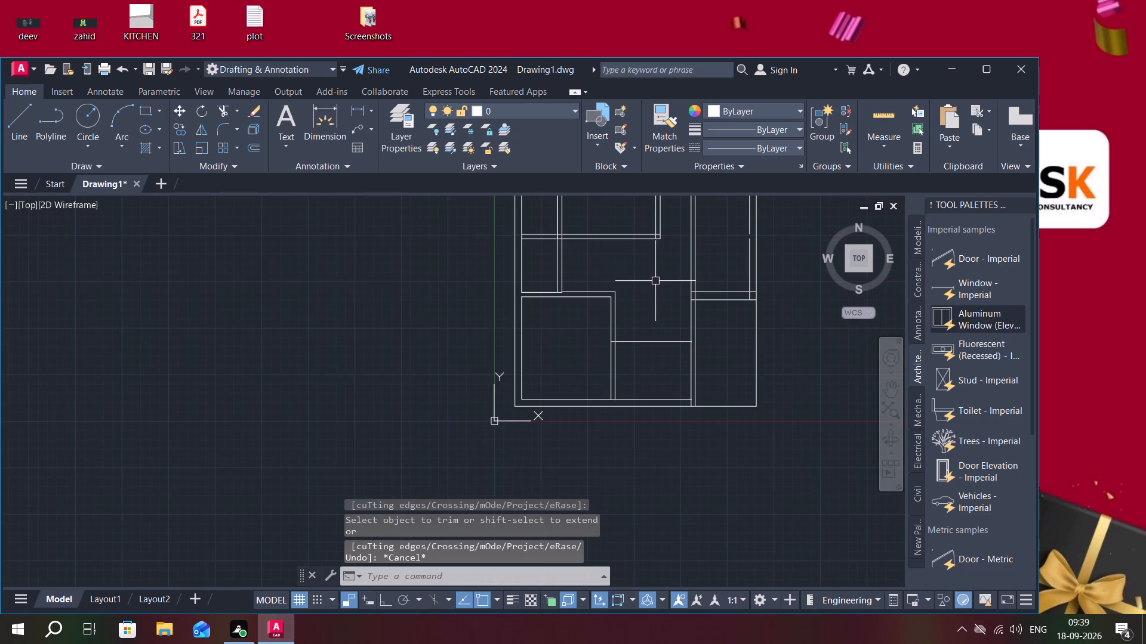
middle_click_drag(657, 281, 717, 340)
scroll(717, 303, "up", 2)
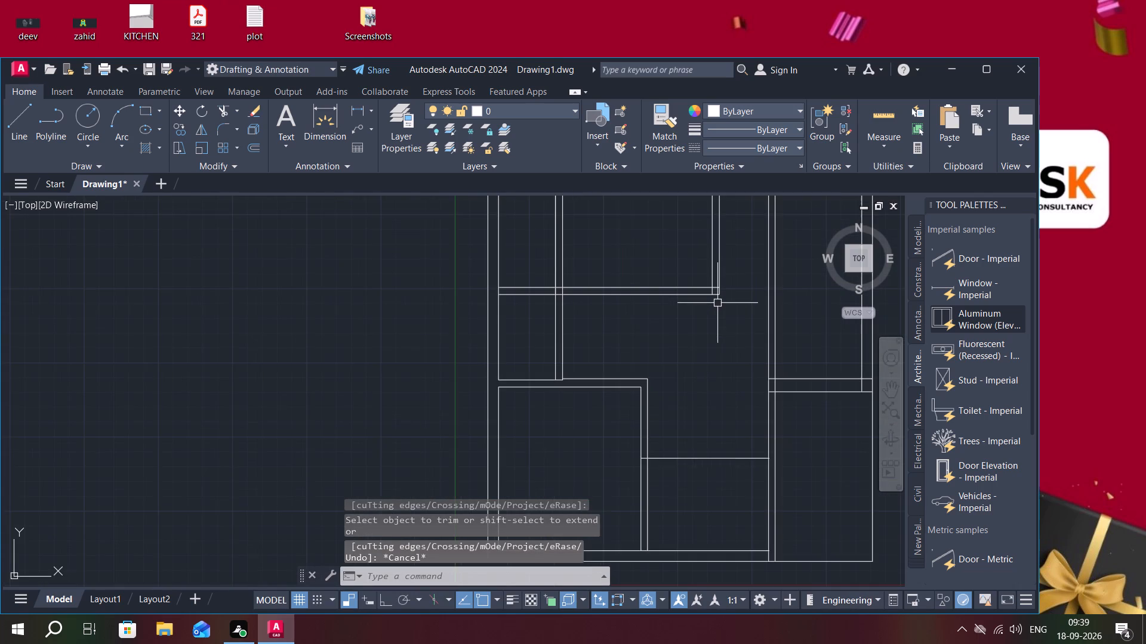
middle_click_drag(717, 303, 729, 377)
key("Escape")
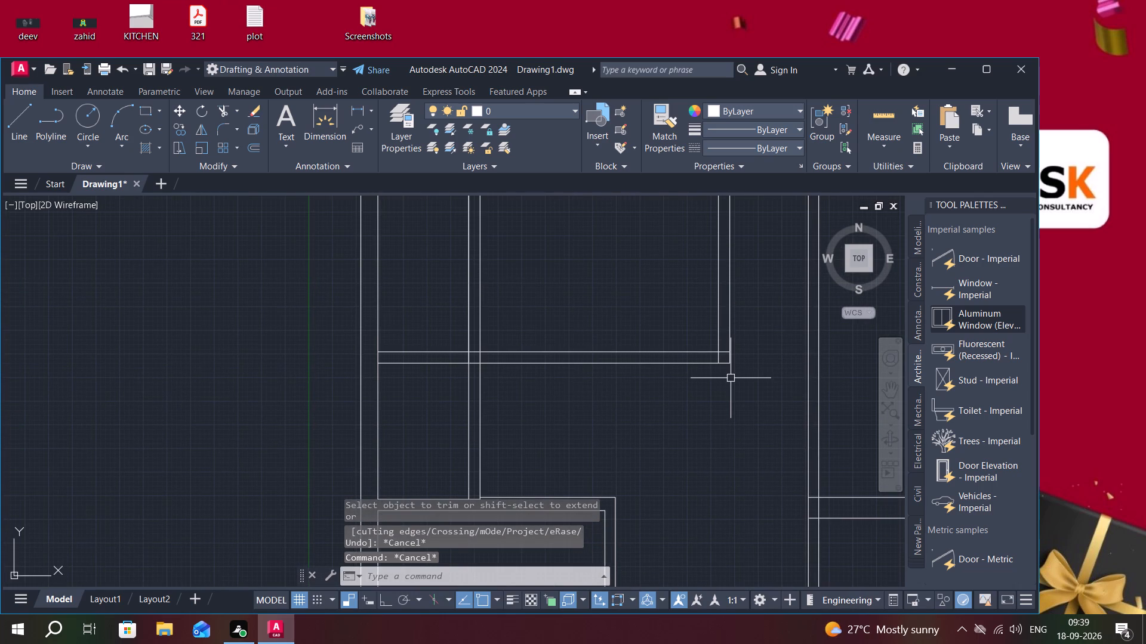
Trim the overlapping inner wall line ends at the southeast corner of the north-central room.
key("t")
type("r")
key("space")
scroll(725, 357, "up", 3)
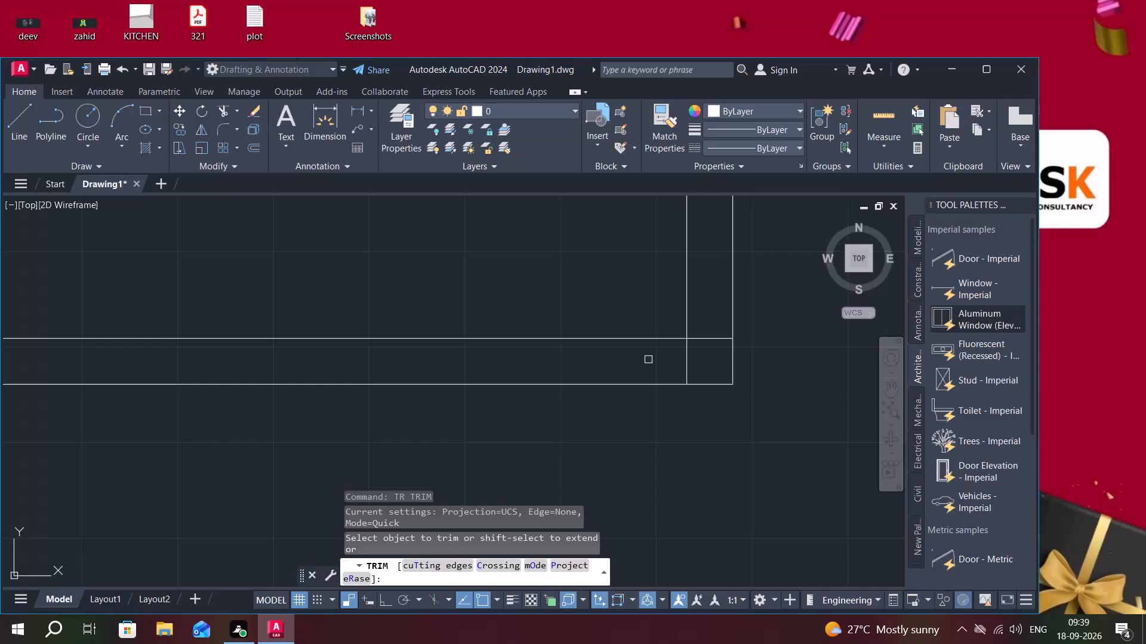
left_click(652, 357)
left_click(711, 336)
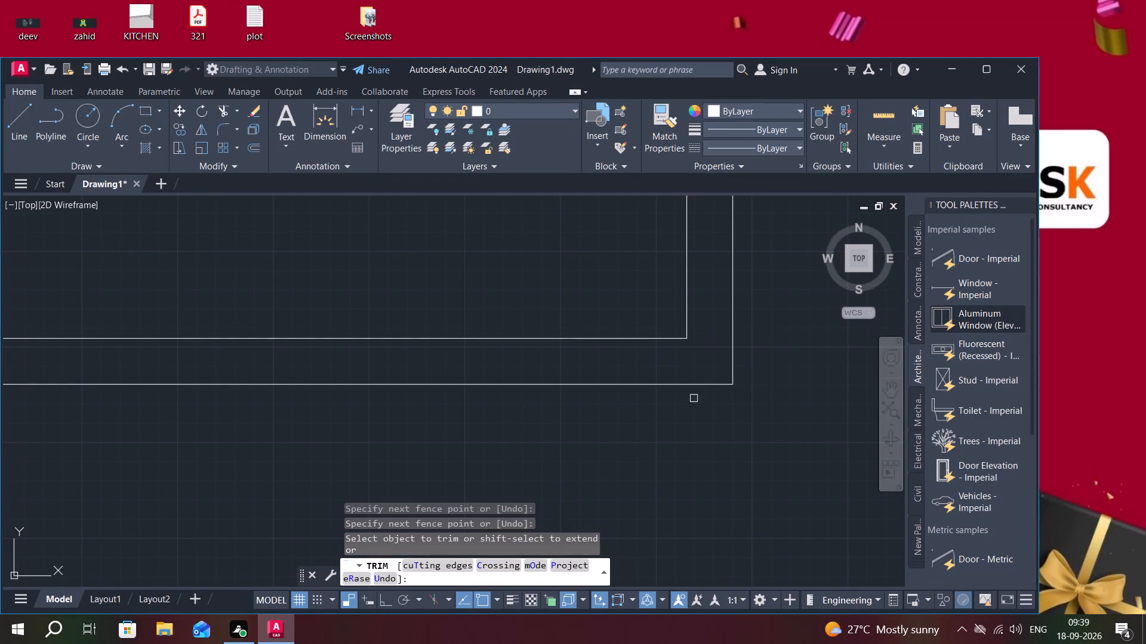
scroll(691, 429, "down", 3)
scroll(571, 425, "down", 1)
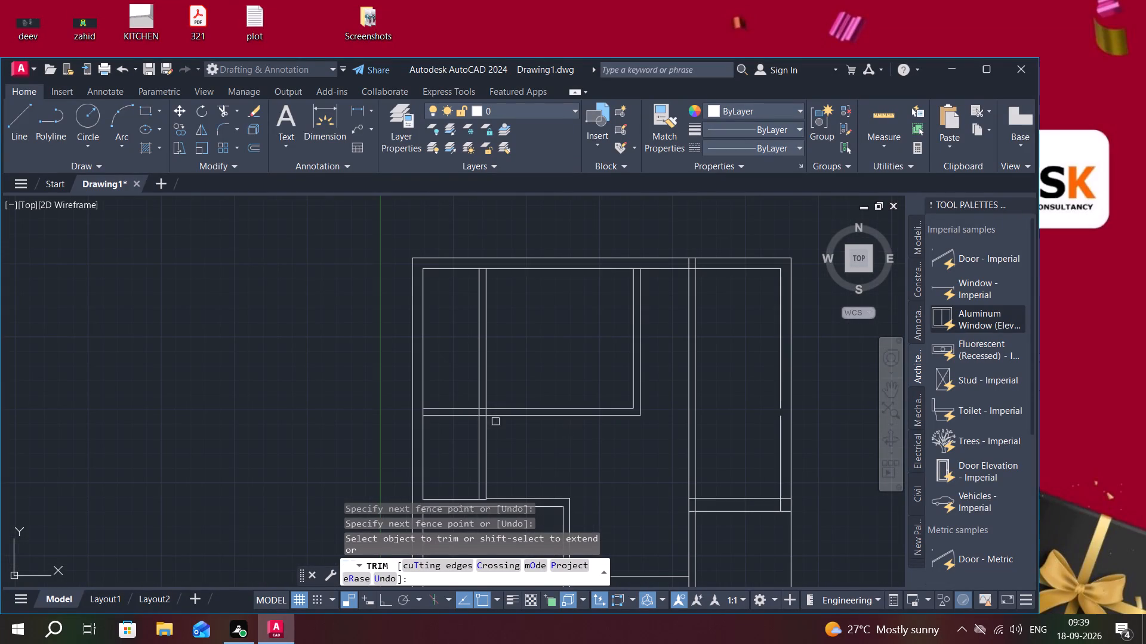
scroll(631, 266, "up", 3)
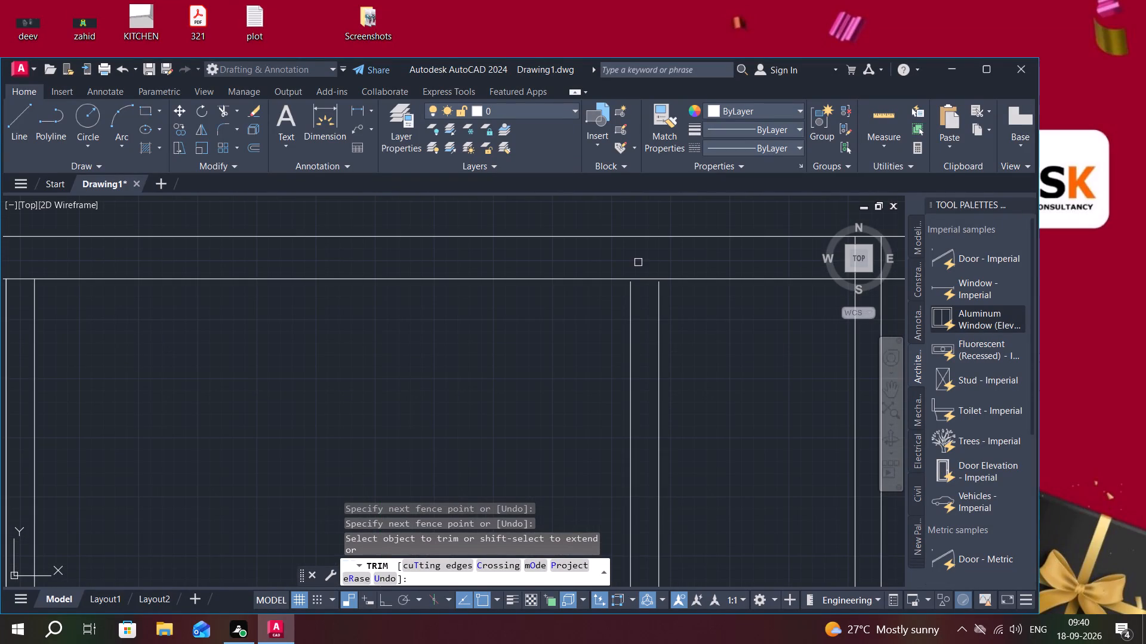
key("Escape")
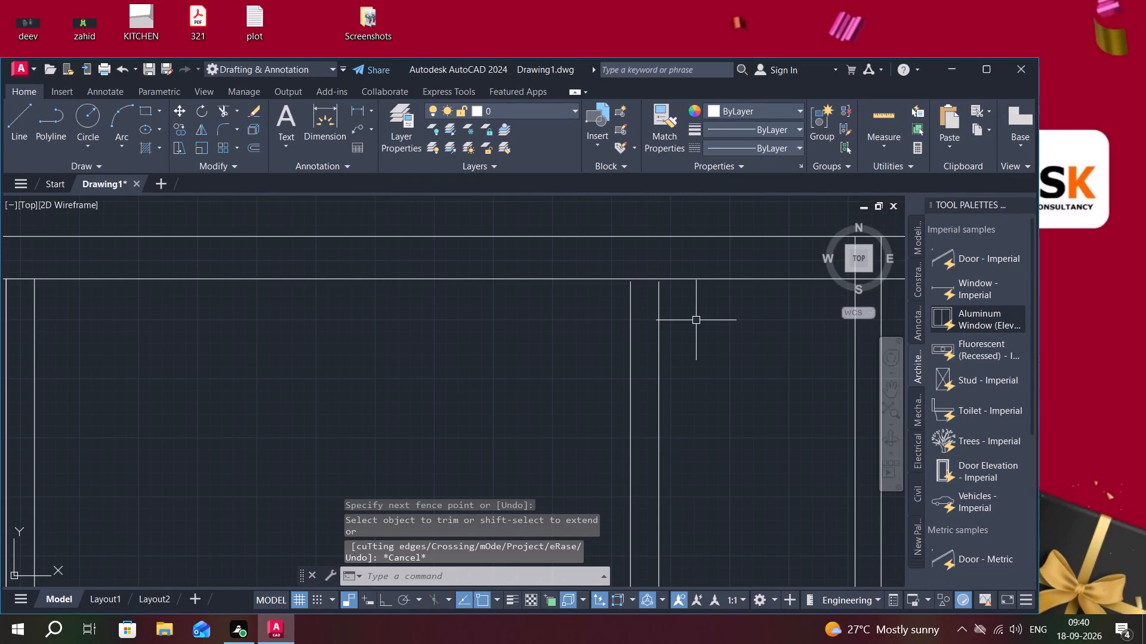
Extend both lines of the north-central room's east wall north to the inner line of the north exterior wall.
key("e")
key("x")
key("space")
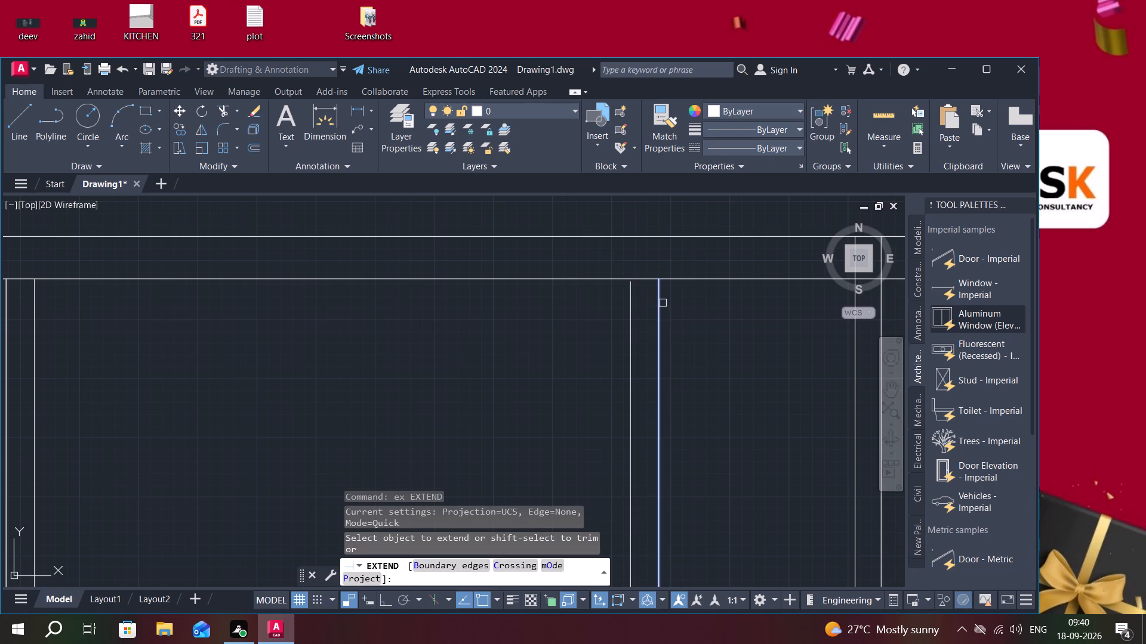
left_click(661, 301)
left_click(634, 302)
scroll(530, 338, "down", 3)
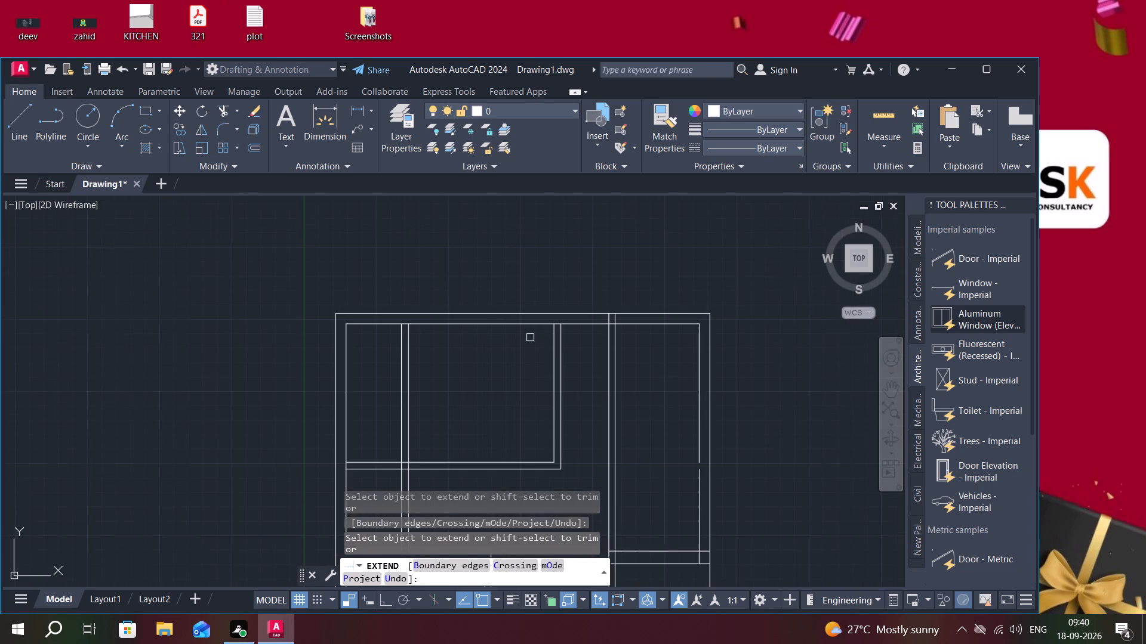
key("Escape")
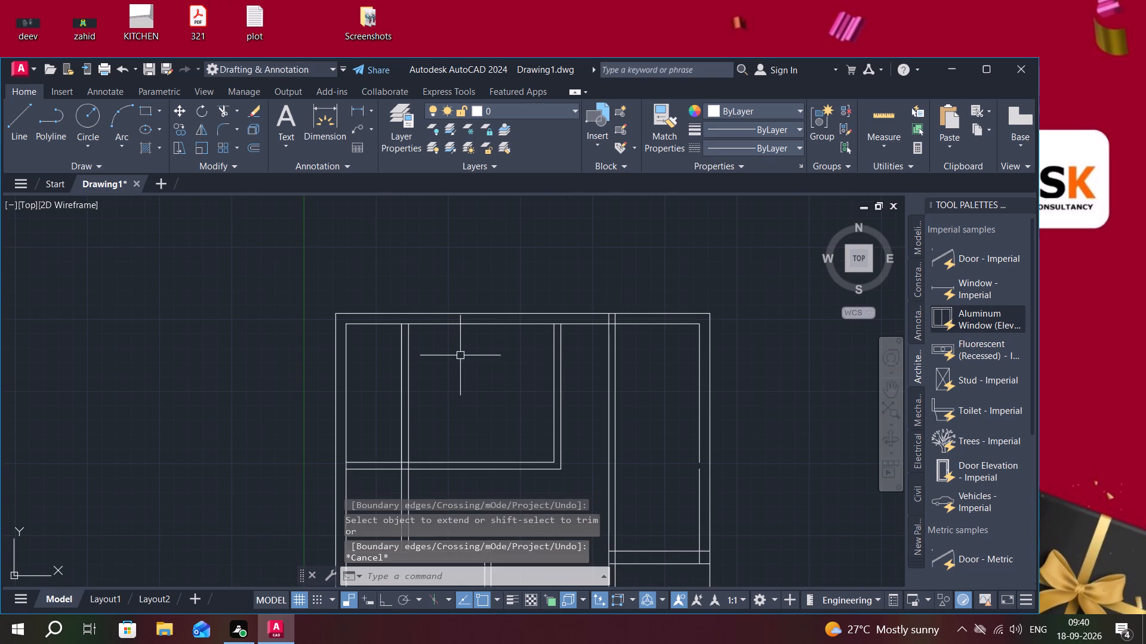
Trim the north wall's inner line between the line pairs of the north-central room's west and east walls.
type("tr")
key("space")
scroll(412, 316, "up", 3)
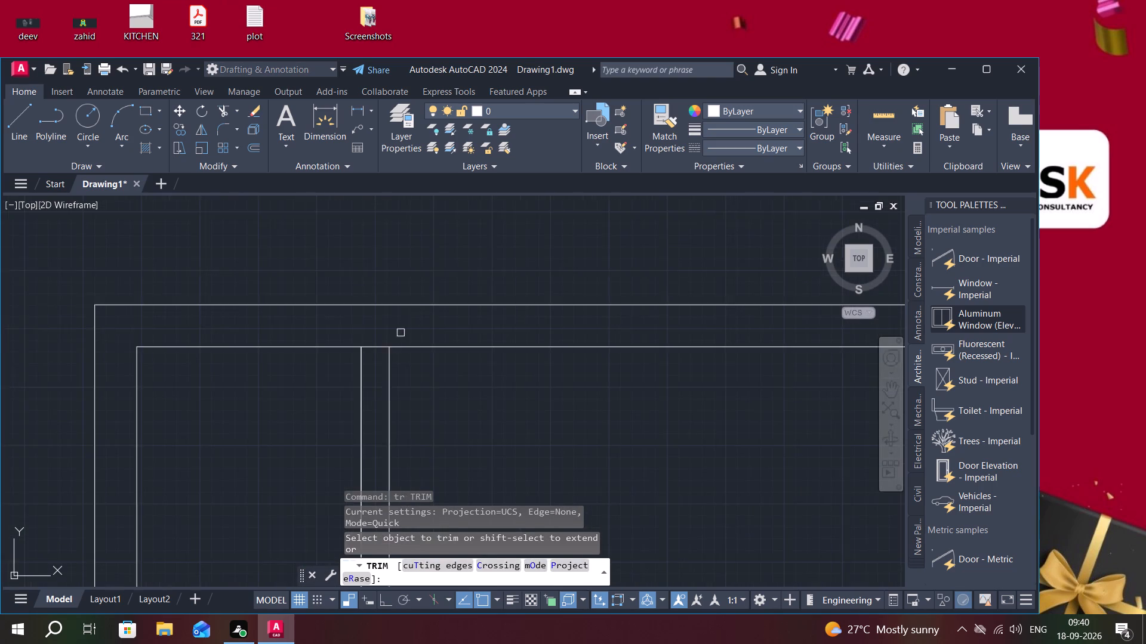
scroll(398, 337, "up", 2)
left_click(347, 354)
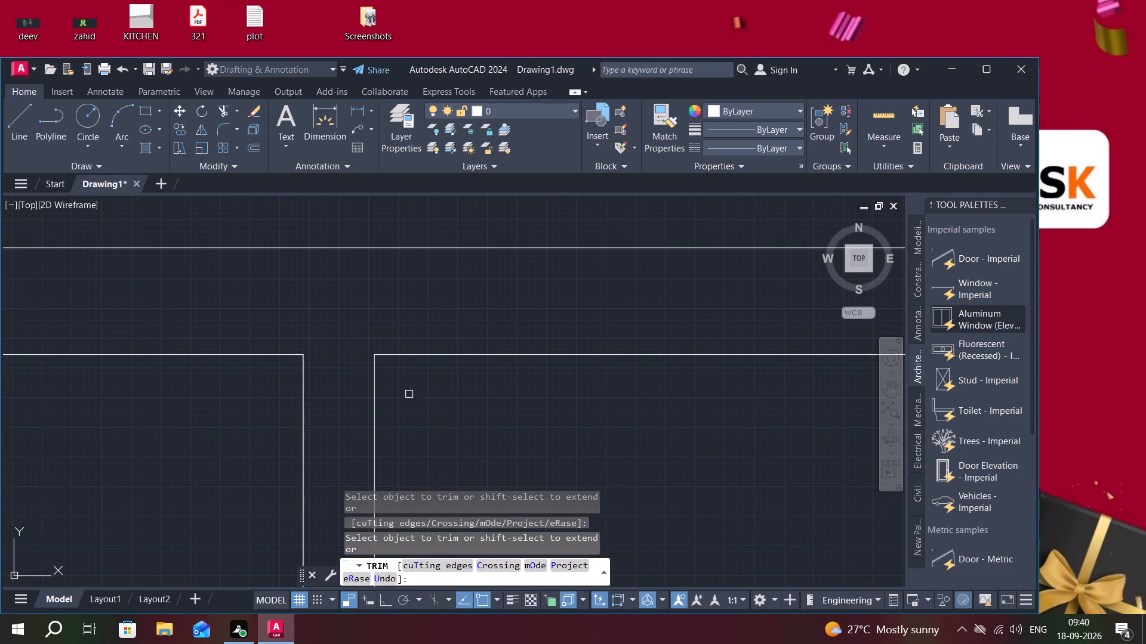
scroll(495, 397, "down", 6)
scroll(581, 394, "up", 6)
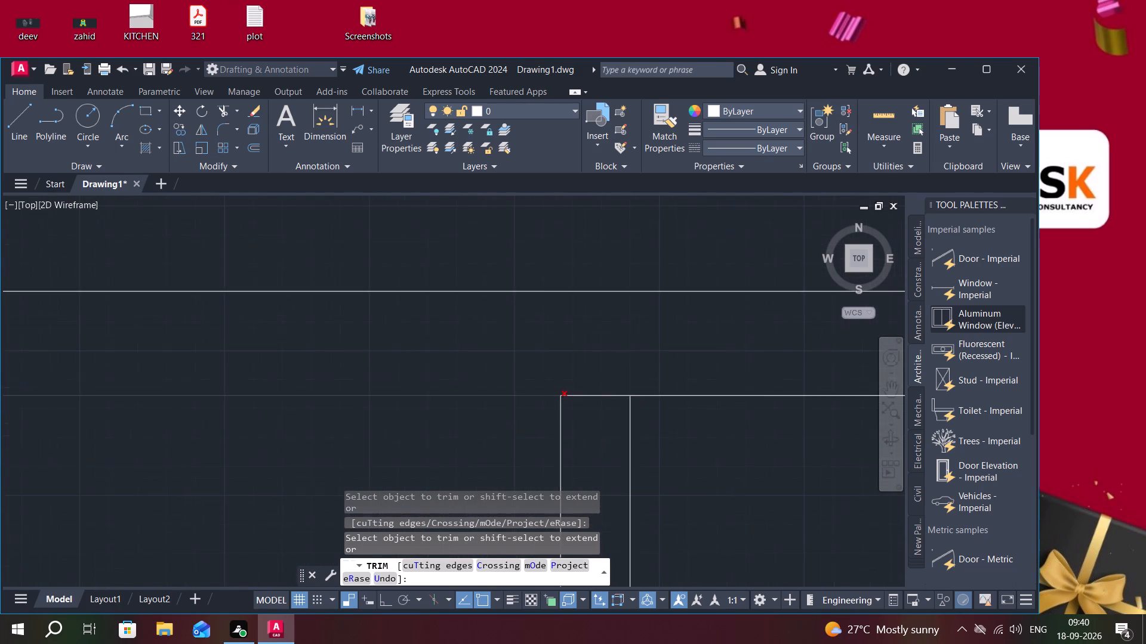
left_click(590, 394)
Trim the long vertical partition's ends inside the north exterior wall, and the wall's inner line between the two partition lines.
scroll(393, 436, "down", 3)
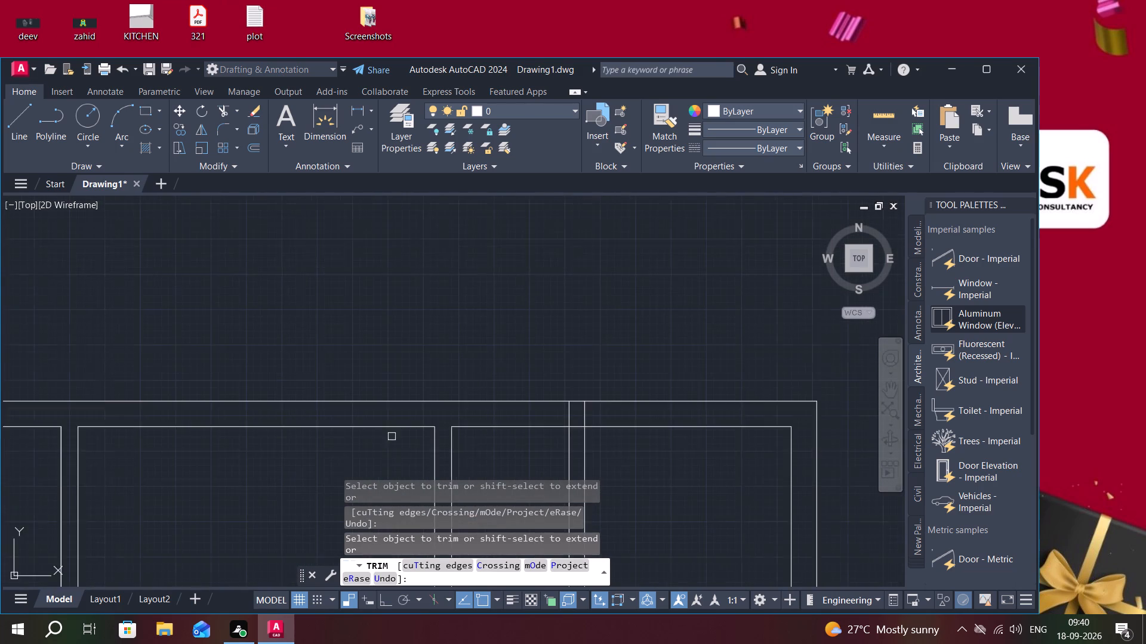
scroll(347, 435, "down", 3)
scroll(409, 429, "up", 6)
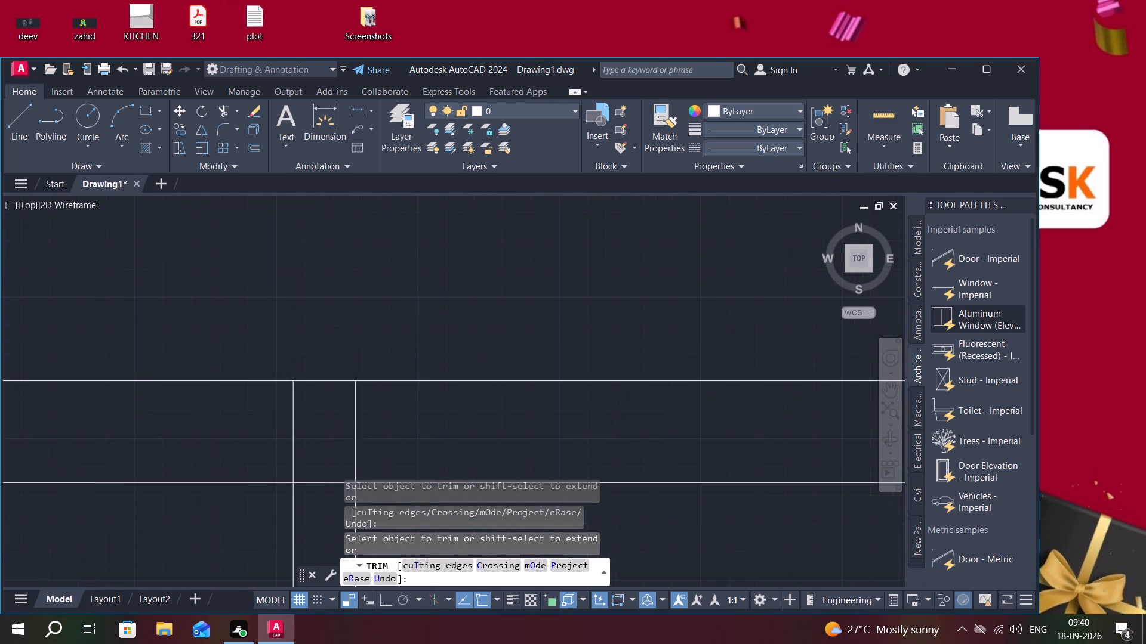
middle_click_drag(382, 428, 547, 319)
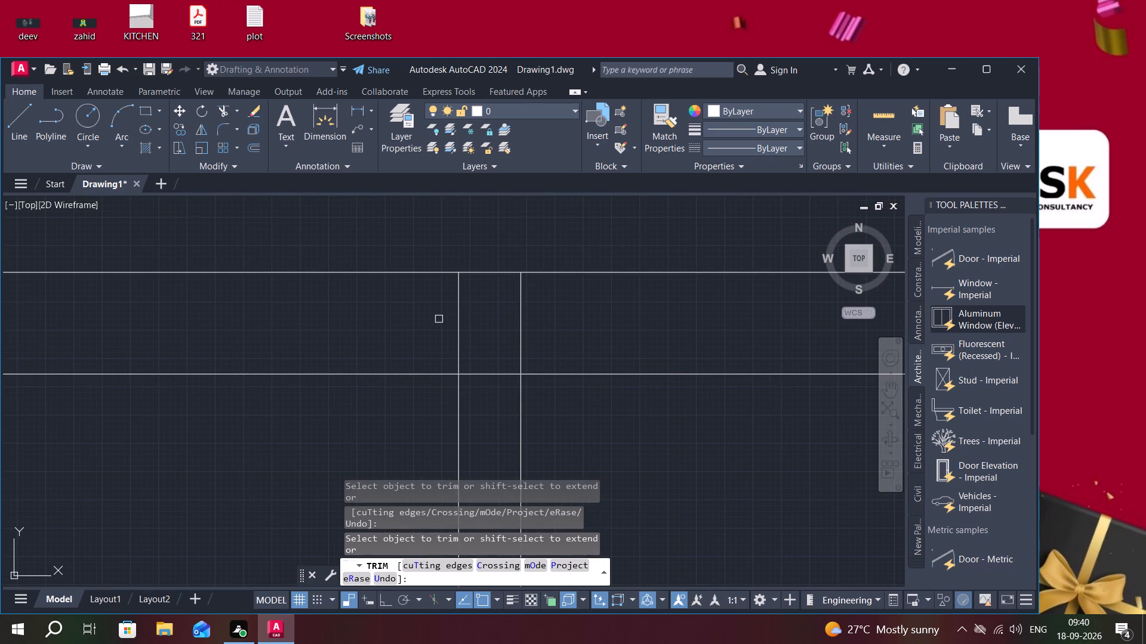
left_click(439, 319)
left_click(543, 336)
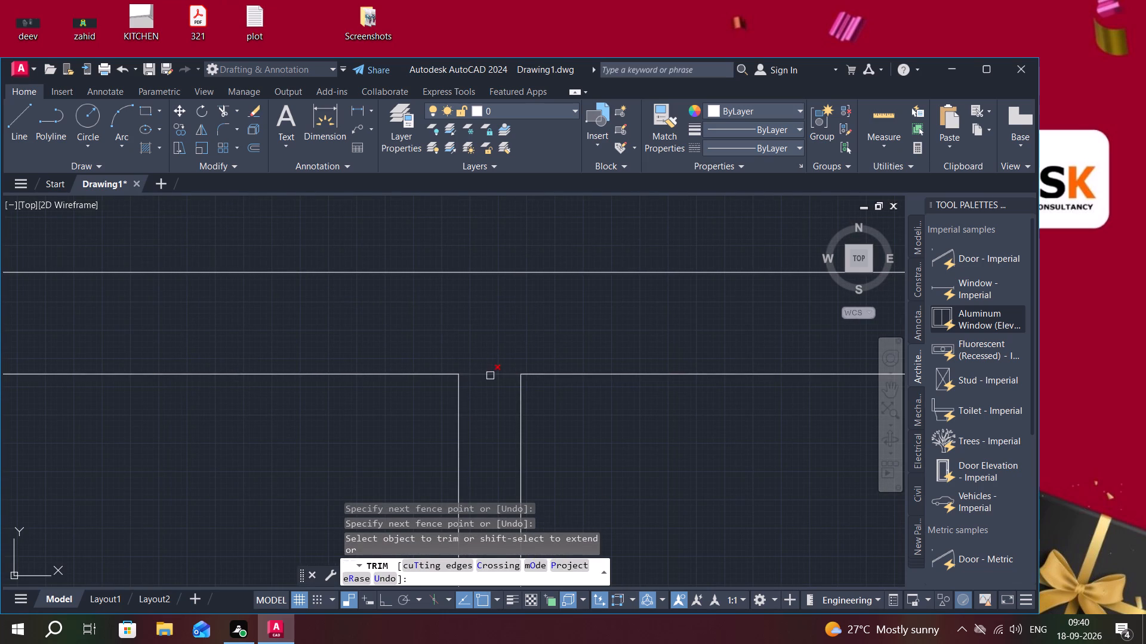
left_click(490, 376)
Trim away both lines of the long vertical partition between the north exterior wall and the southeast room's north wall.
scroll(491, 360, "down", 5)
middle_click_drag(451, 416, 639, 306)
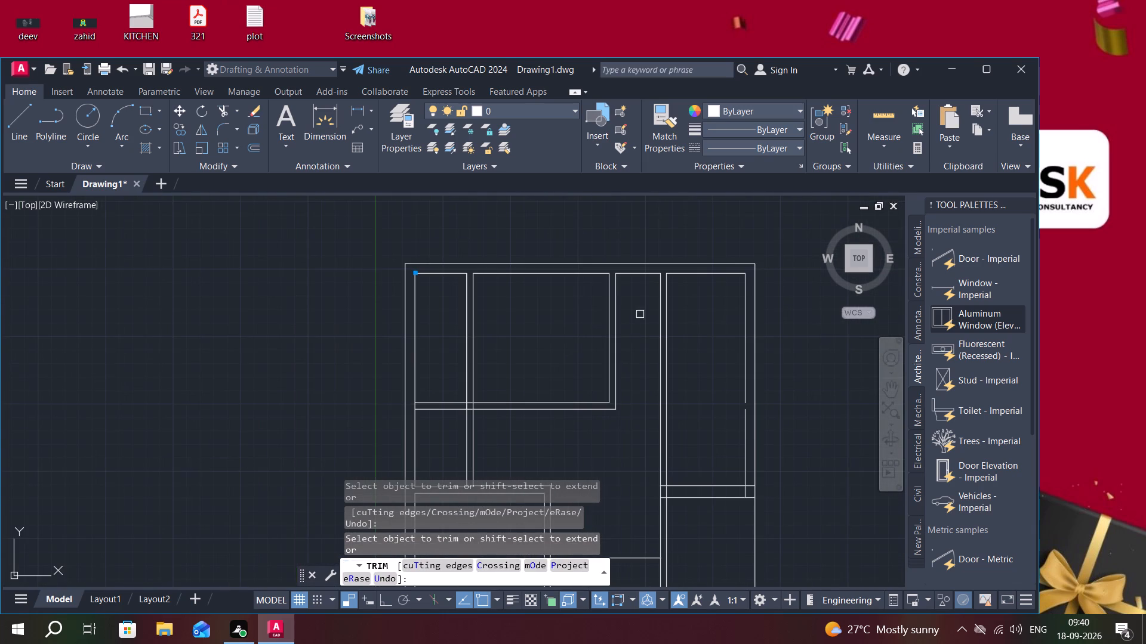
left_click(654, 345)
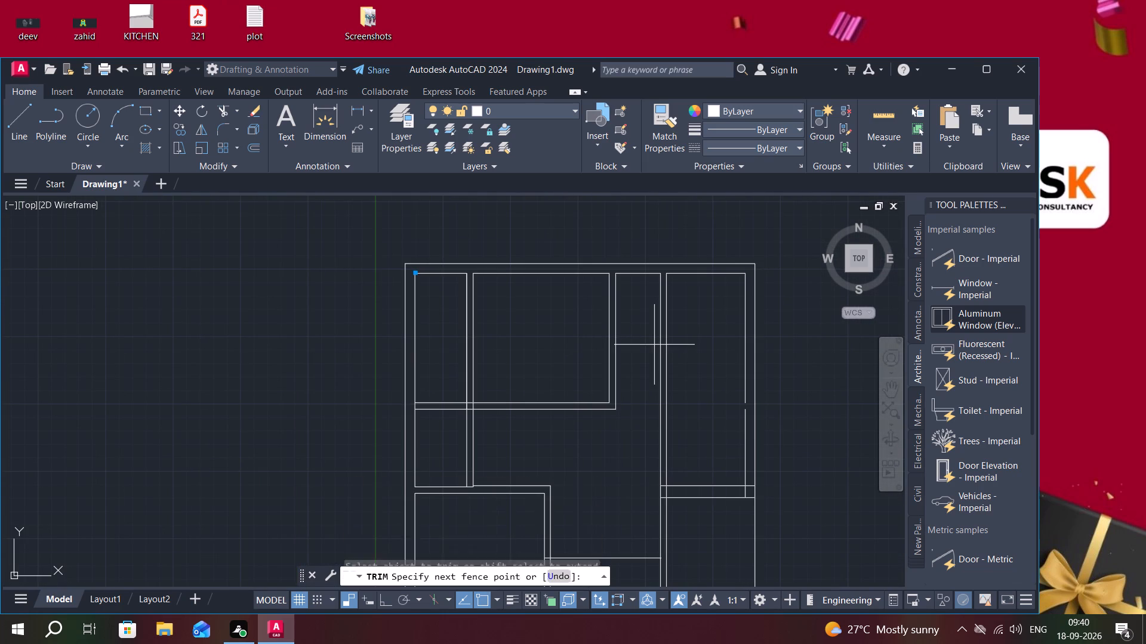
left_click(678, 346)
key("Escape")
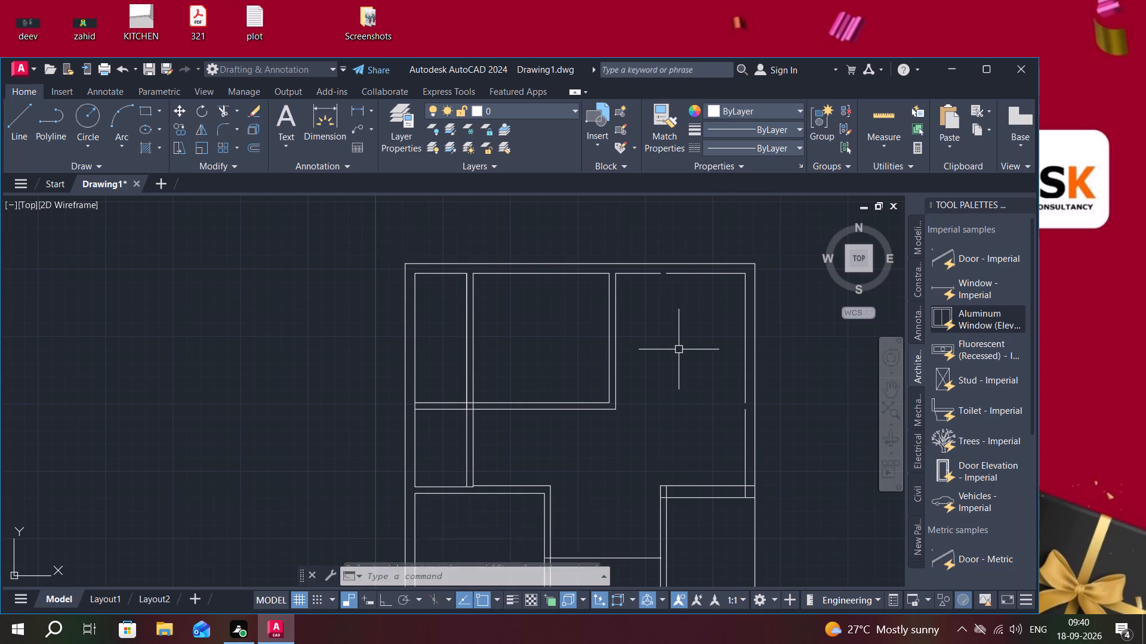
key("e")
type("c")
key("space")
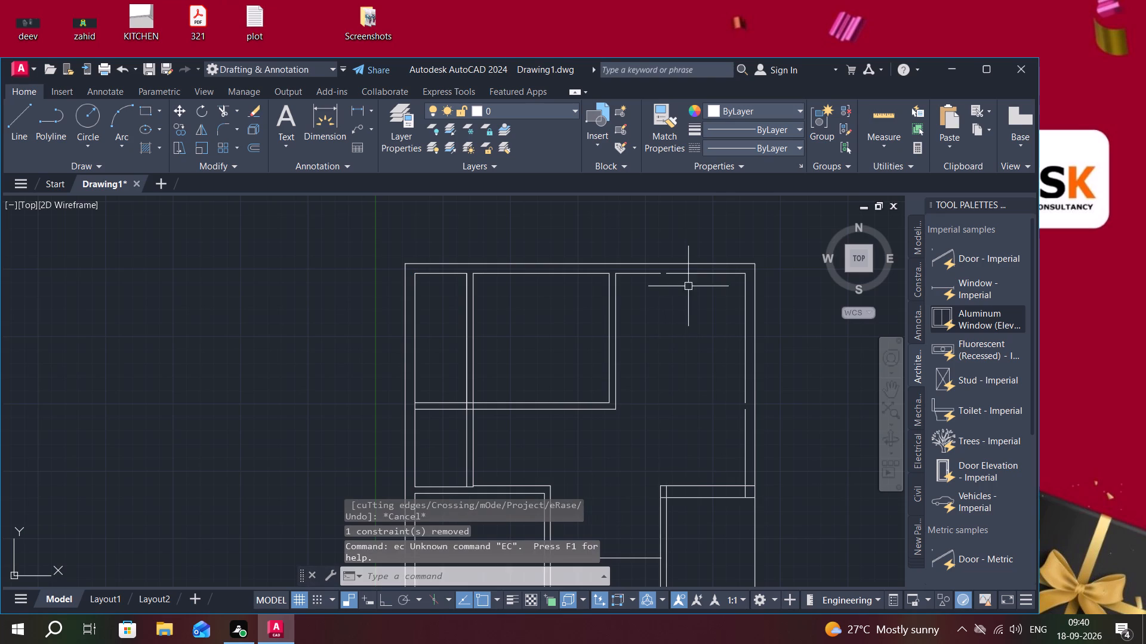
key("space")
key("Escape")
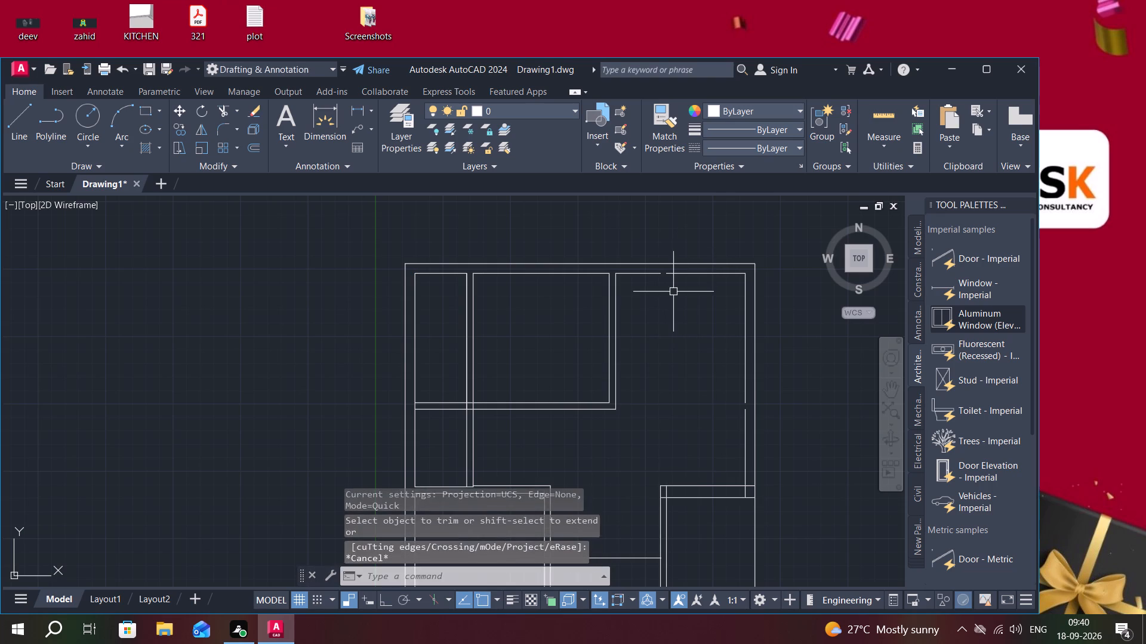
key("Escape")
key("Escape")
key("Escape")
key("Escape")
Extend the inner lines of the north and east exterior walls to close their gaps around the northeast space.
type("ex")
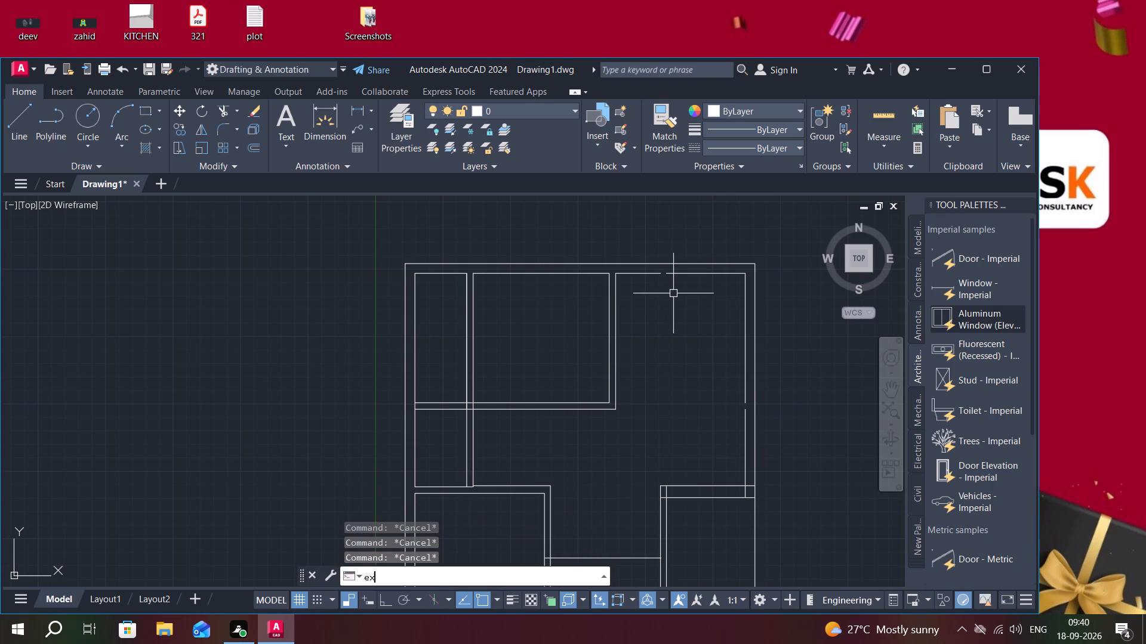
key("space")
left_click(677, 275)
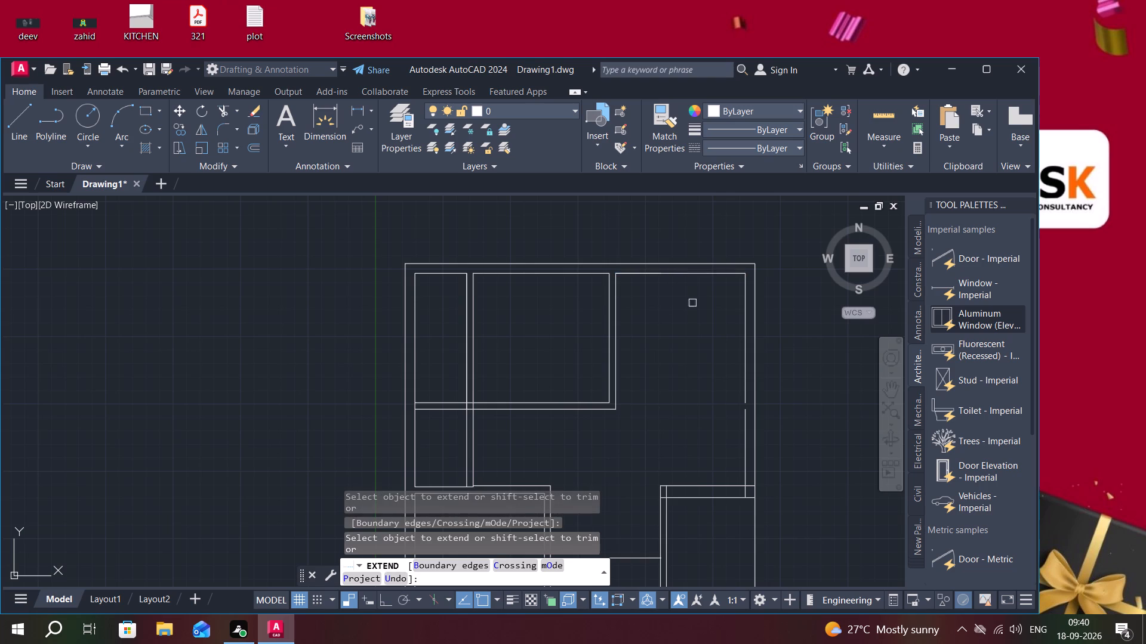
left_click(748, 348)
key("Escape")
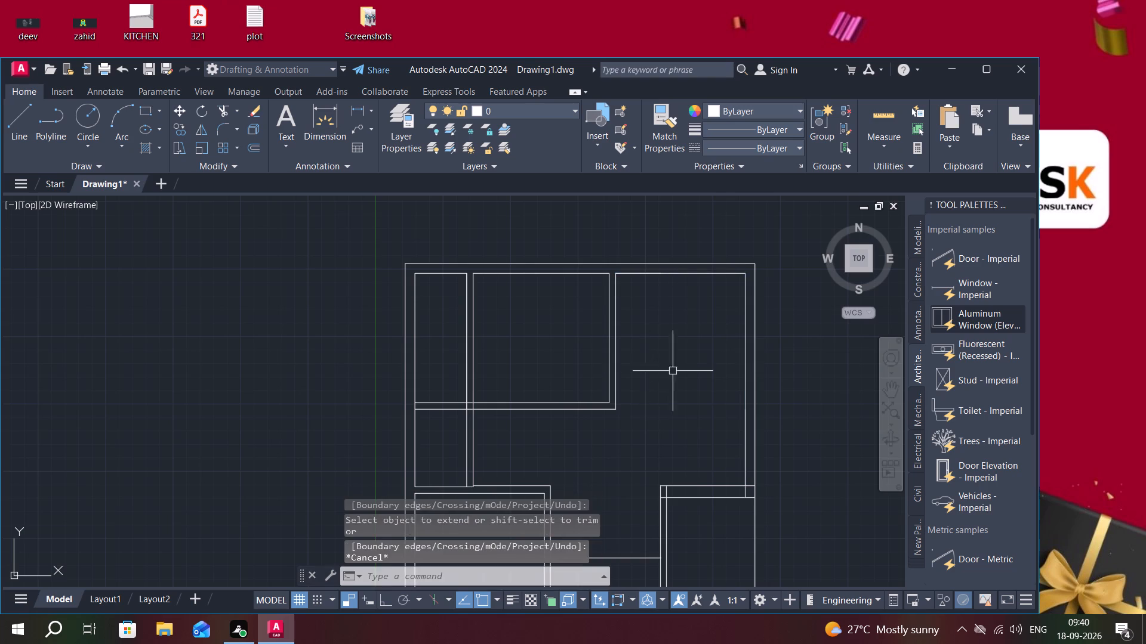
Trim the crossing lines where the western vertical partition meets the north-central room's south wall, opening the junction on its north side.
middle_click_drag(689, 364, 738, 290)
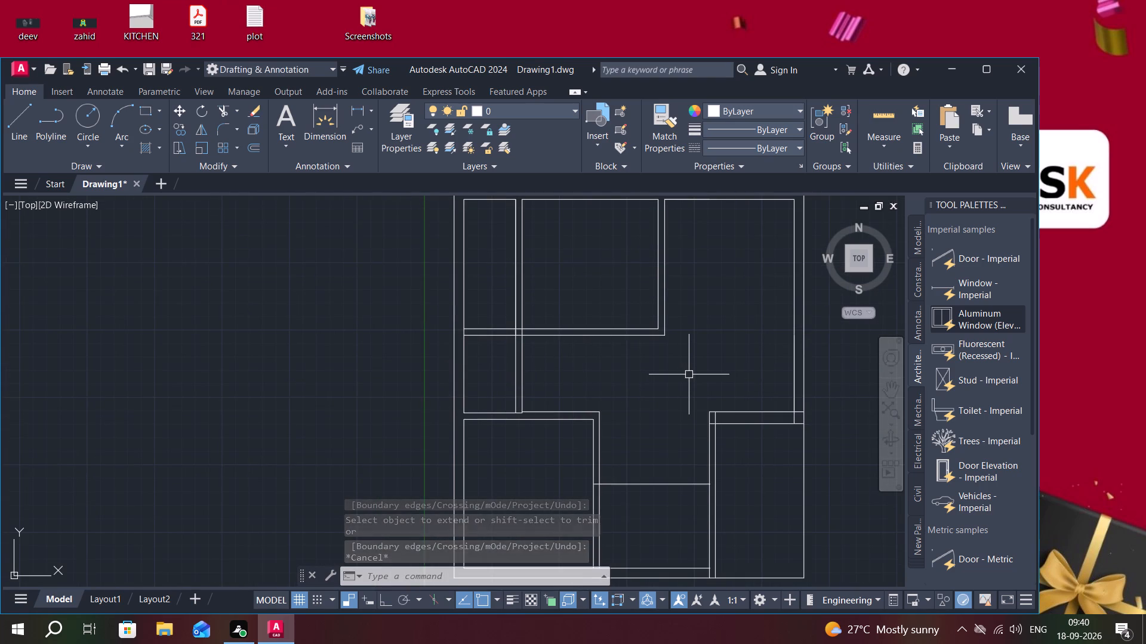
type("tr")
key("space")
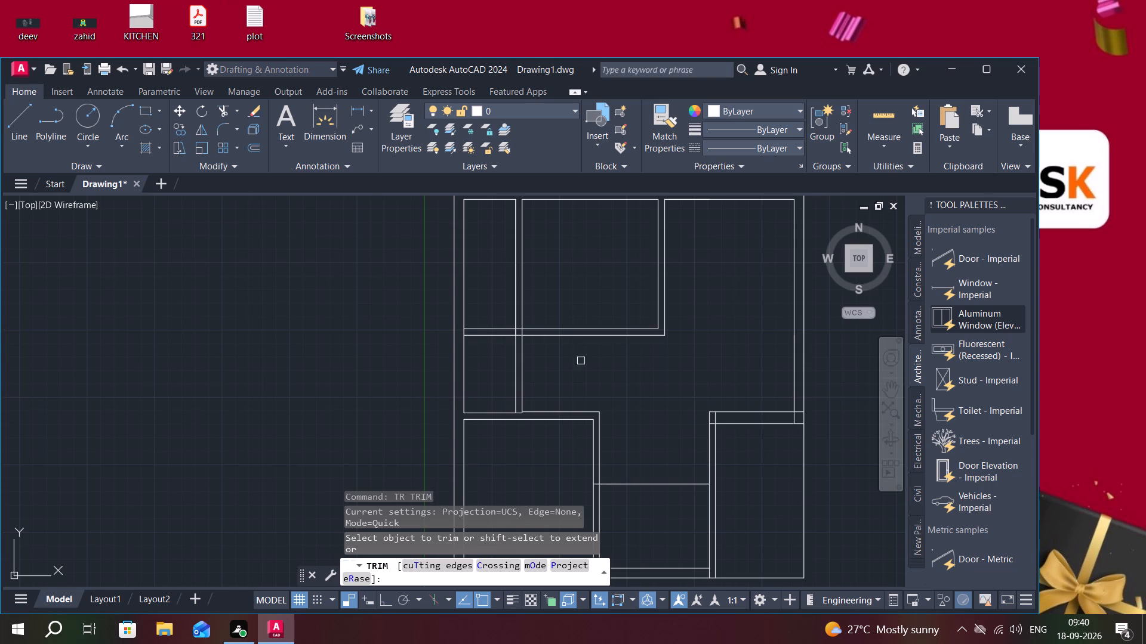
scroll(516, 339, "up", 5)
left_click(486, 266)
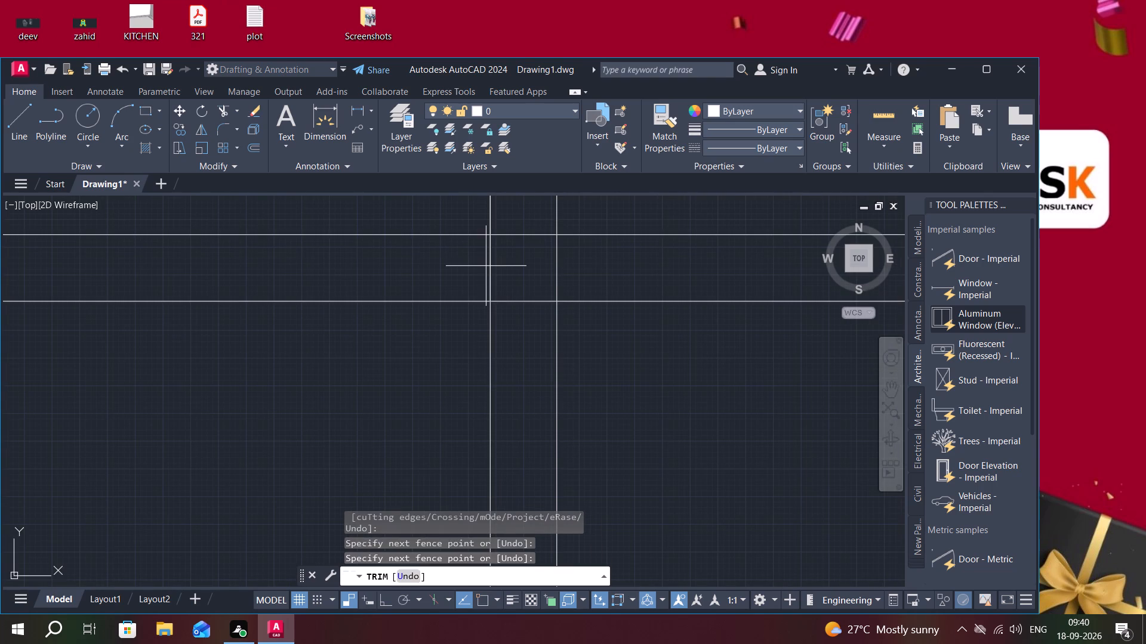
left_click(565, 270)
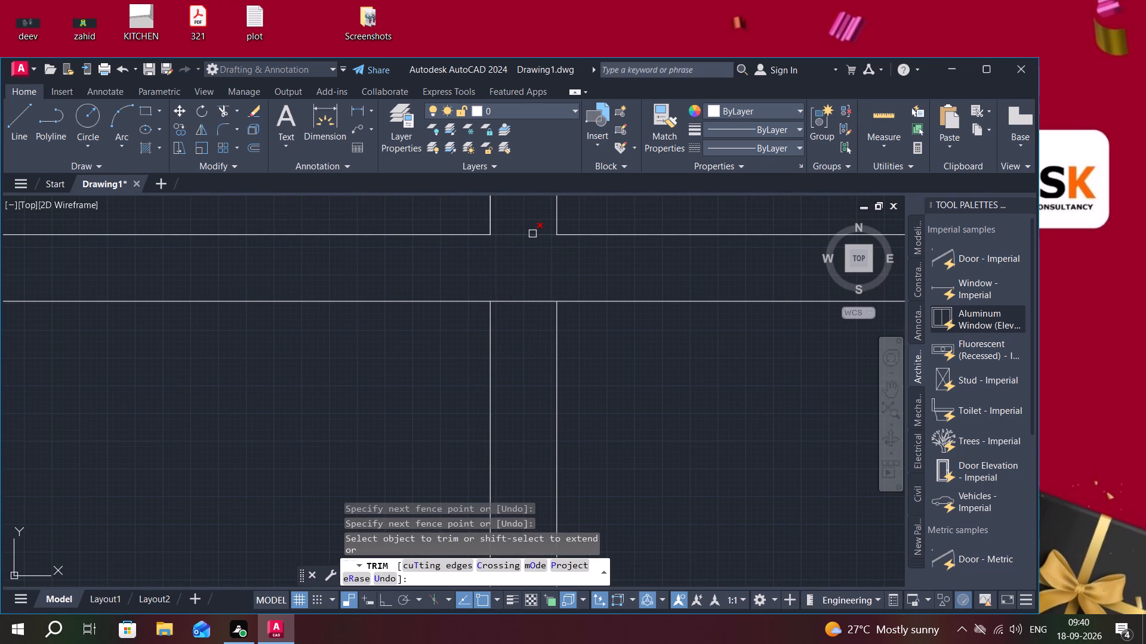
left_click(532, 234)
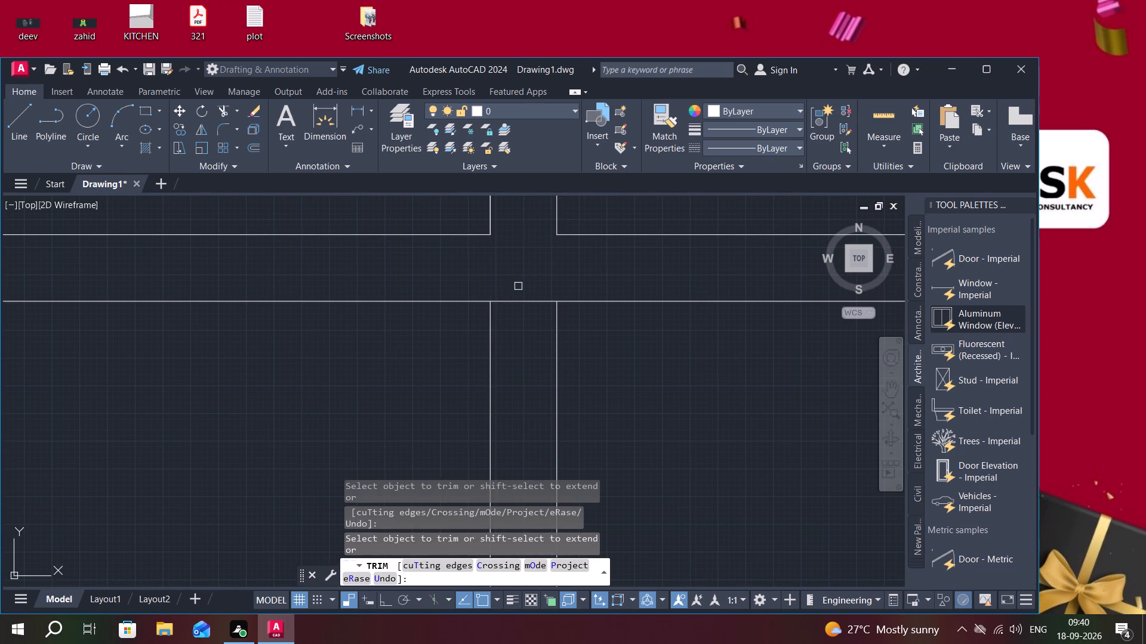
Trim away the outer line of the southwest room's north wall, from the western partition to the room's east wall.
scroll(579, 357, "down", 2)
scroll(633, 360, "down", 3)
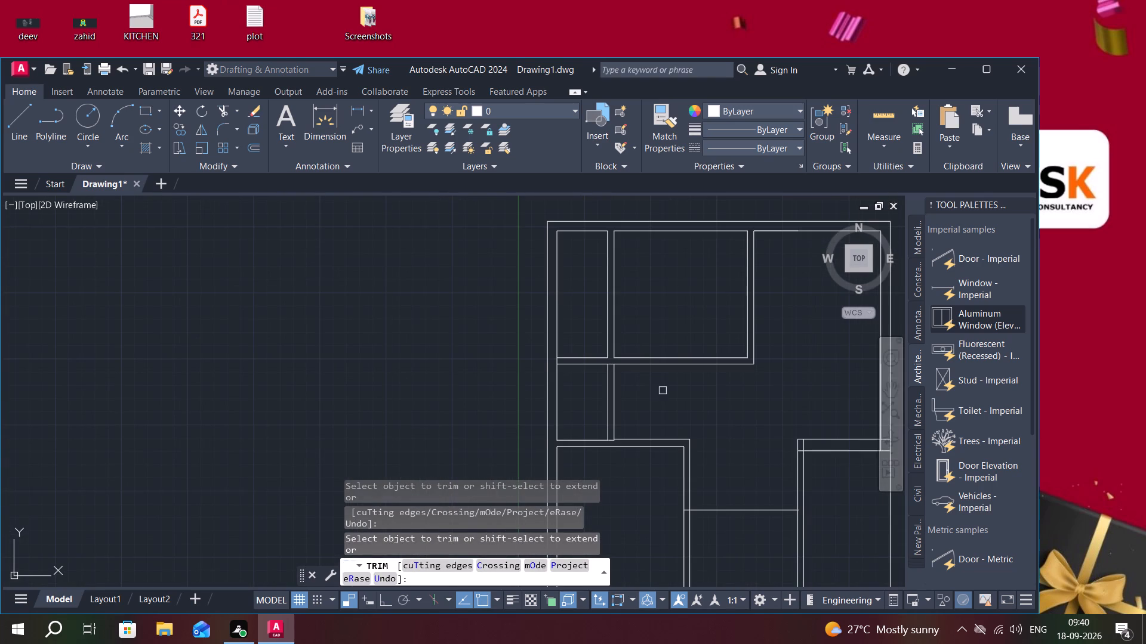
middle_click_drag(664, 391, 677, 378)
scroll(625, 438, "up", 1)
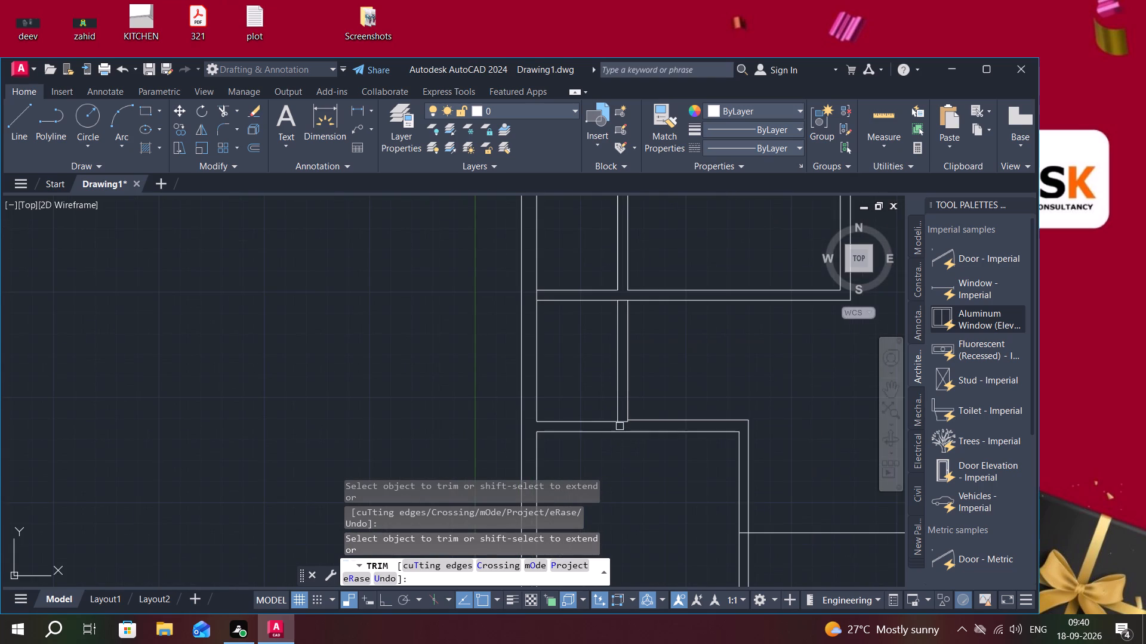
scroll(620, 423, "up", 3)
scroll(668, 431, "down", 1)
middle_click_drag(665, 431, 581, 373)
scroll(586, 367, "down", 2)
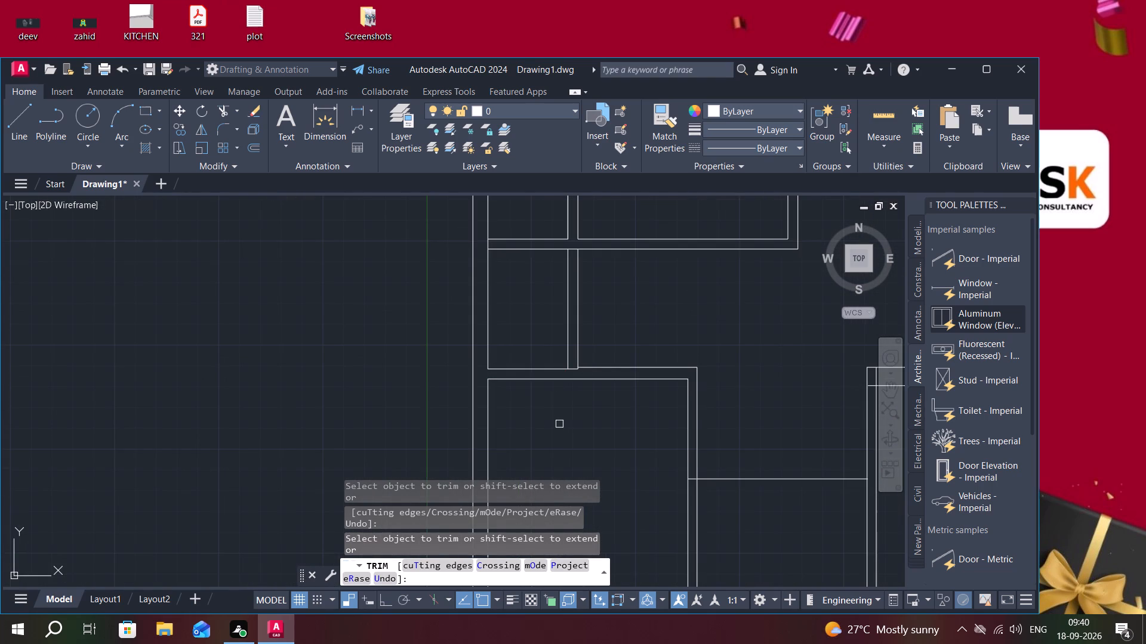
scroll(617, 395, "down", 2)
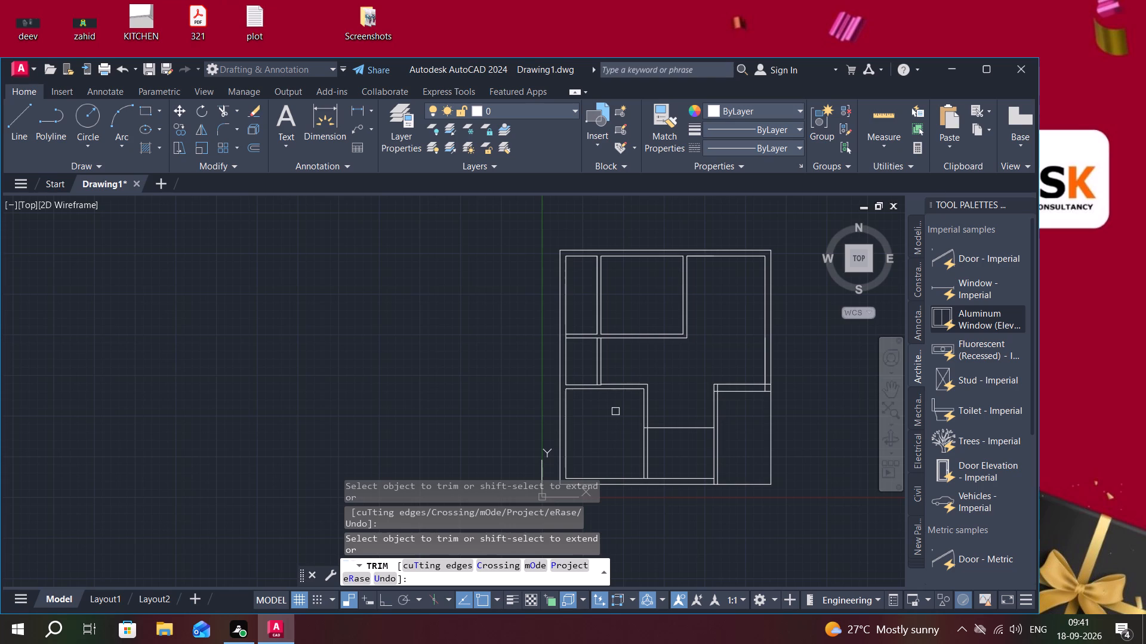
scroll(596, 380, "up", 3)
middle_click_drag(720, 333, 701, 320)
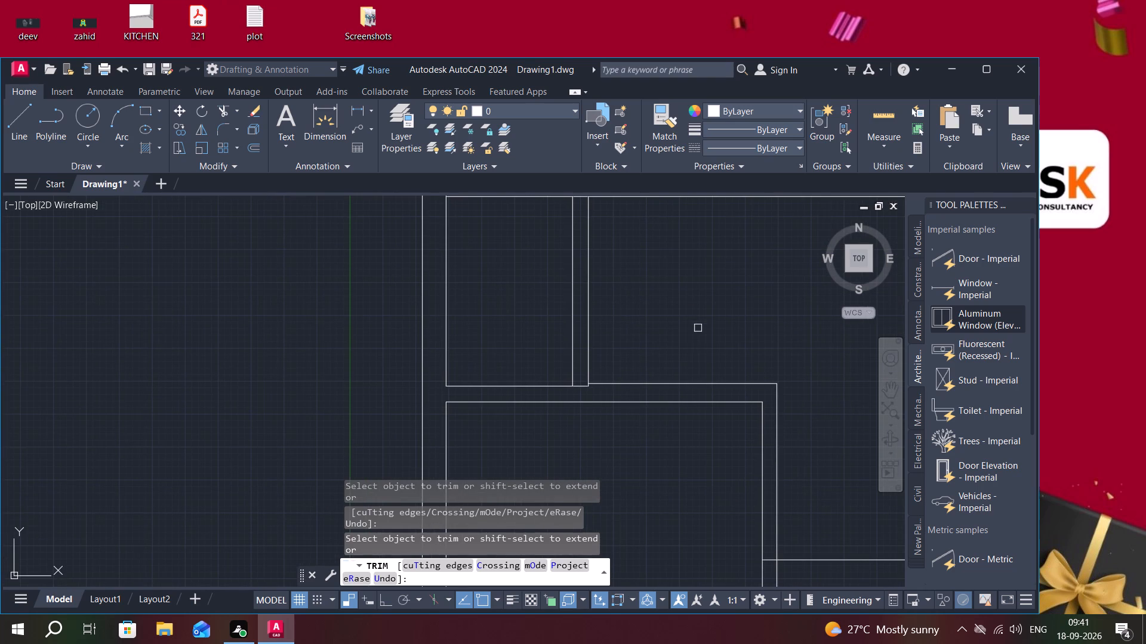
key("Escape")
key("space")
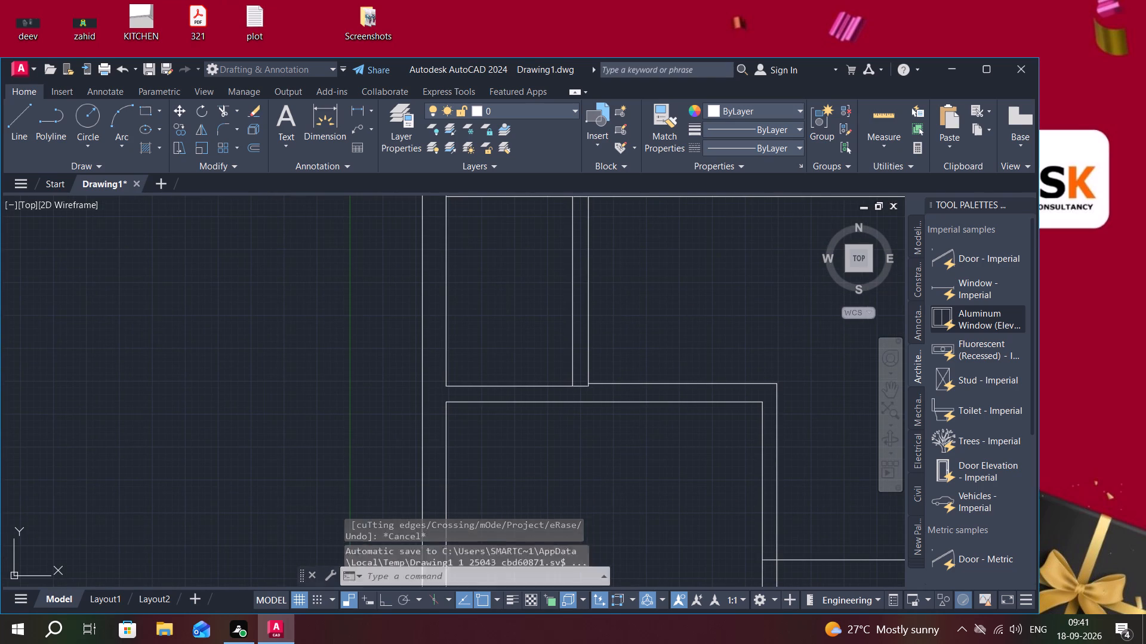
left_click(722, 380)
key("Escape")
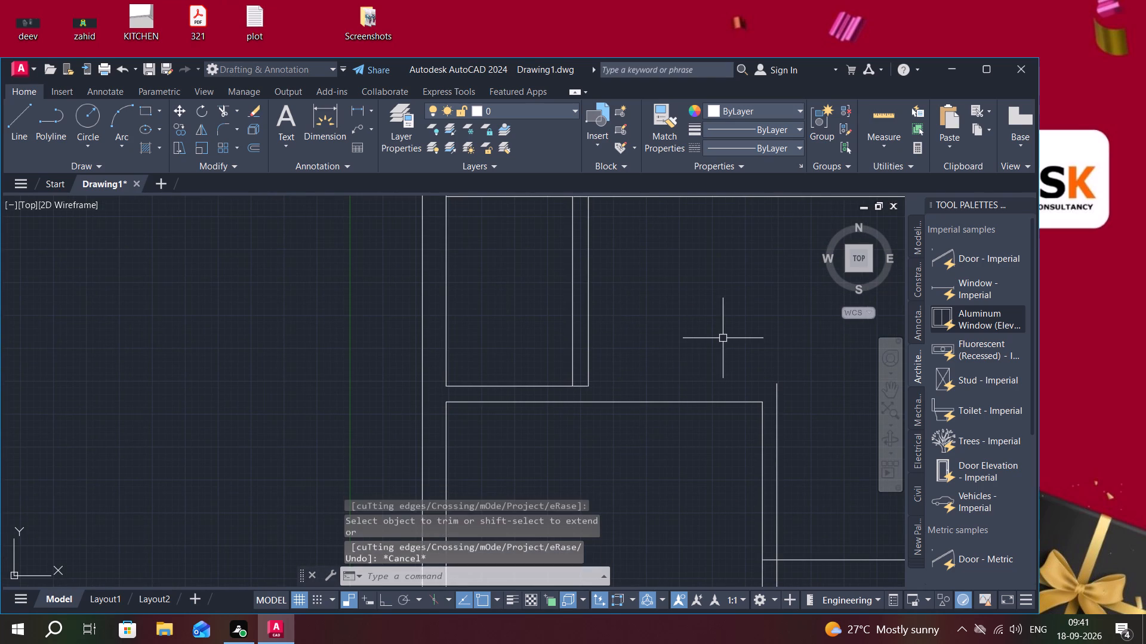
Extend the outer line of the southwest room's north wall east to the outer line of the room's east wall.
type("ex")
key("space")
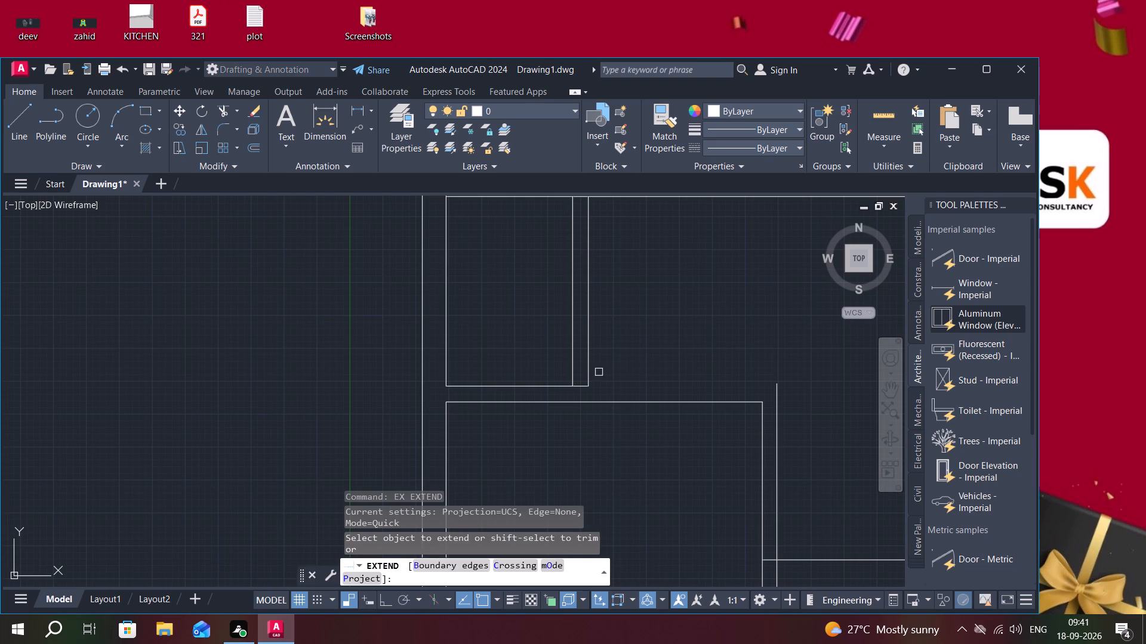
left_click(550, 387)
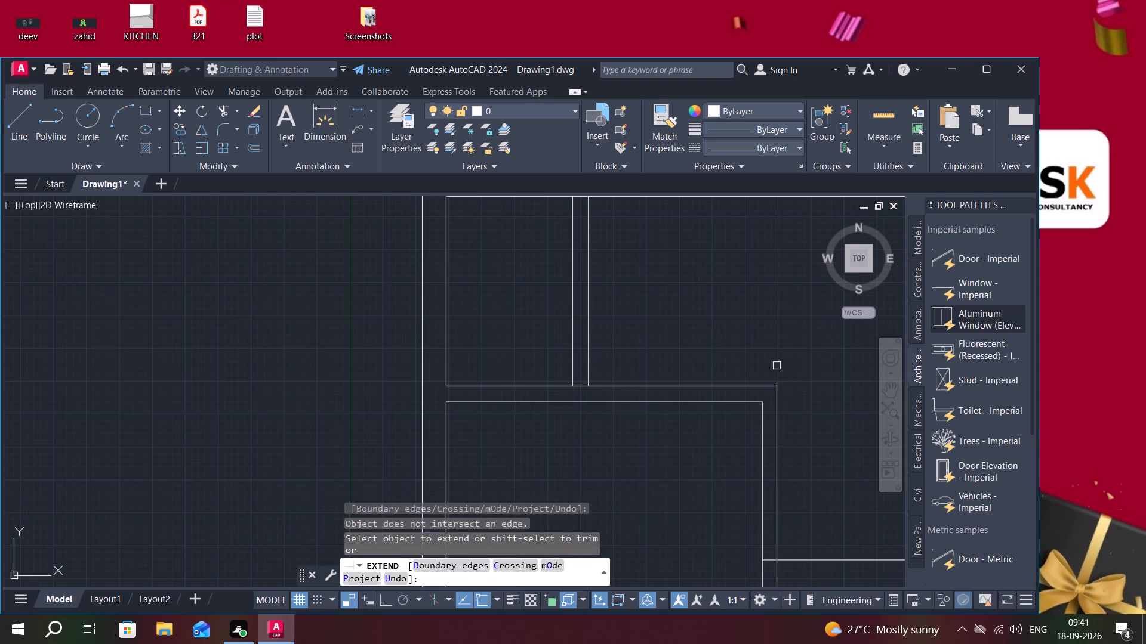
key("Escape")
Trim the overshooting end of the east wall's outer line at the southwest room's northeast corner.
type("tr")
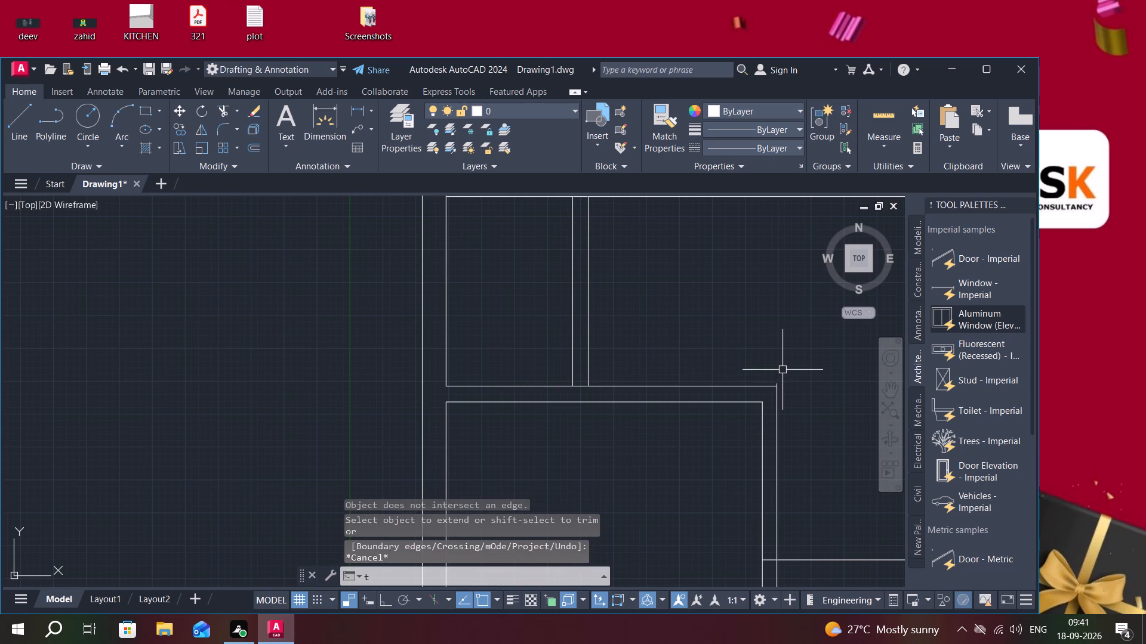
key("space")
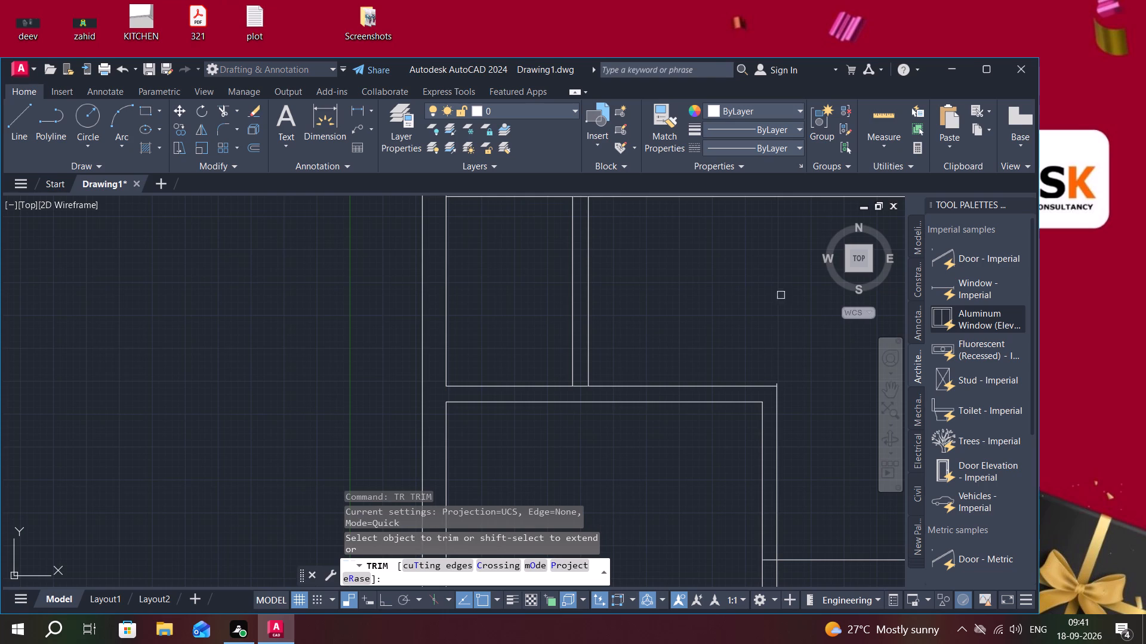
scroll(777, 354, "up", 2)
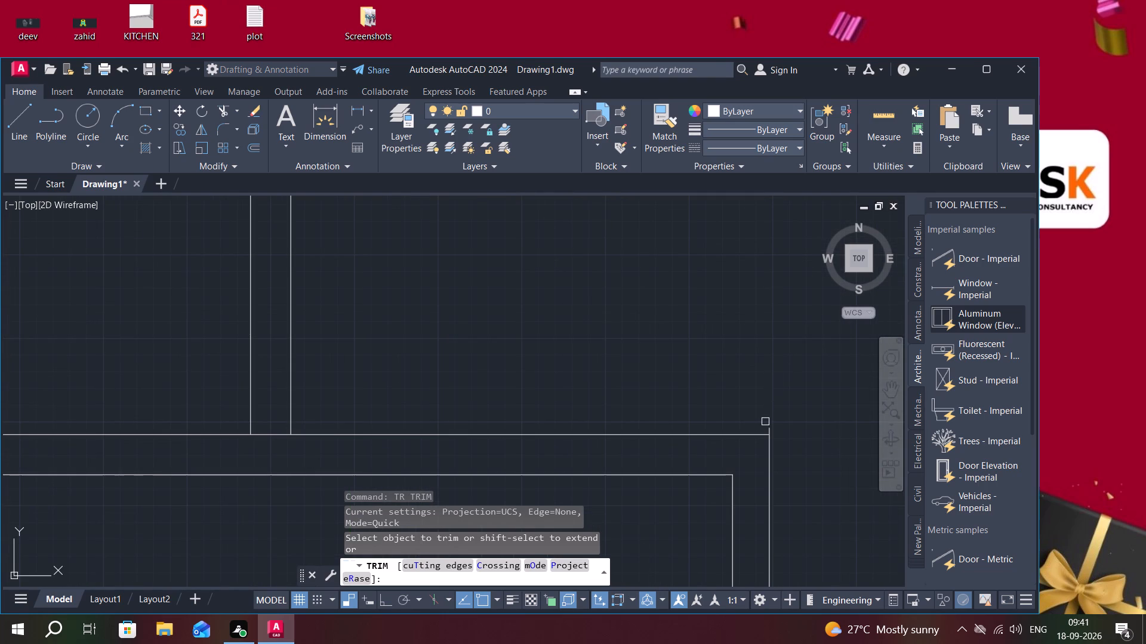
scroll(765, 423, "up", 2)
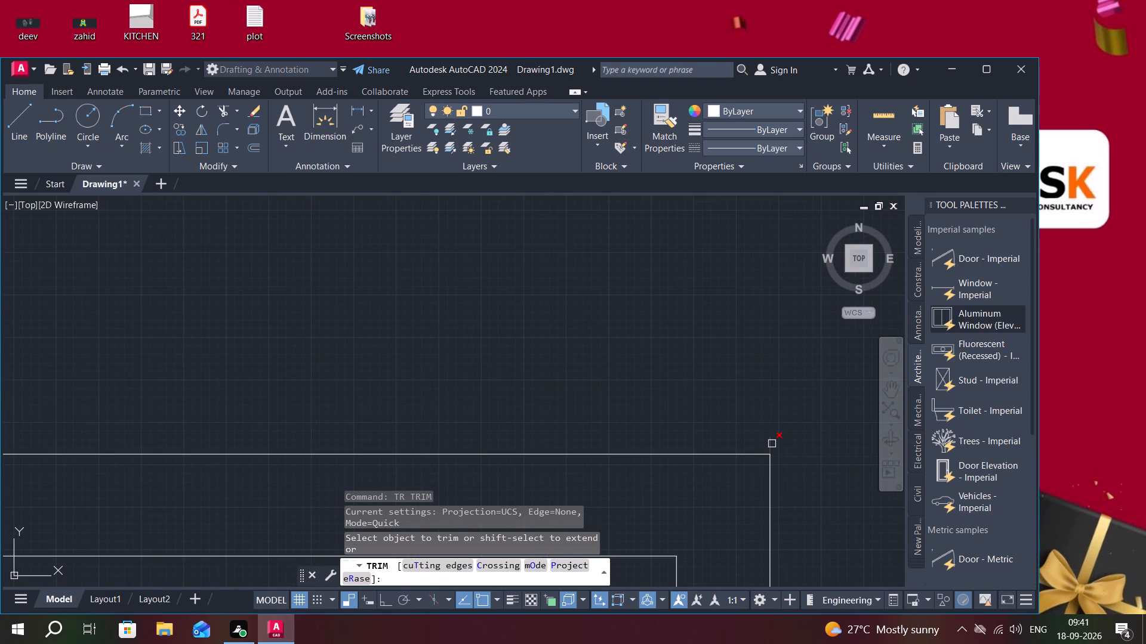
left_click(772, 443)
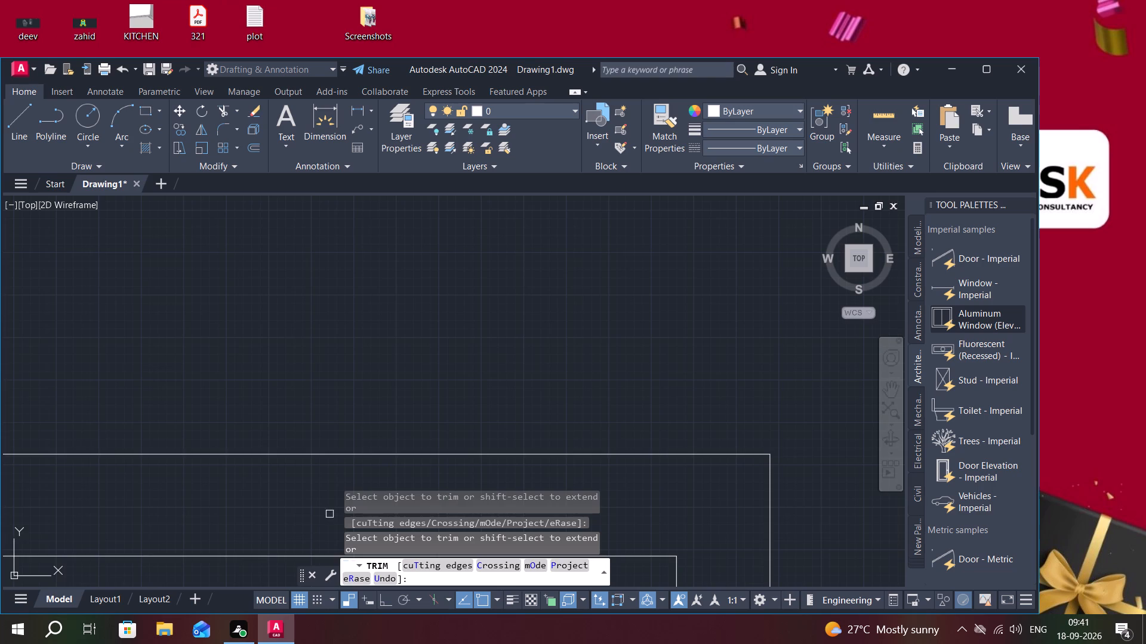
Trim the south exterior wall's inner line between the two lines of the southwest room's east wall.
scroll(652, 479, "down", 5)
scroll(704, 451, "down", 1)
middle_click_drag(716, 445, 680, 428)
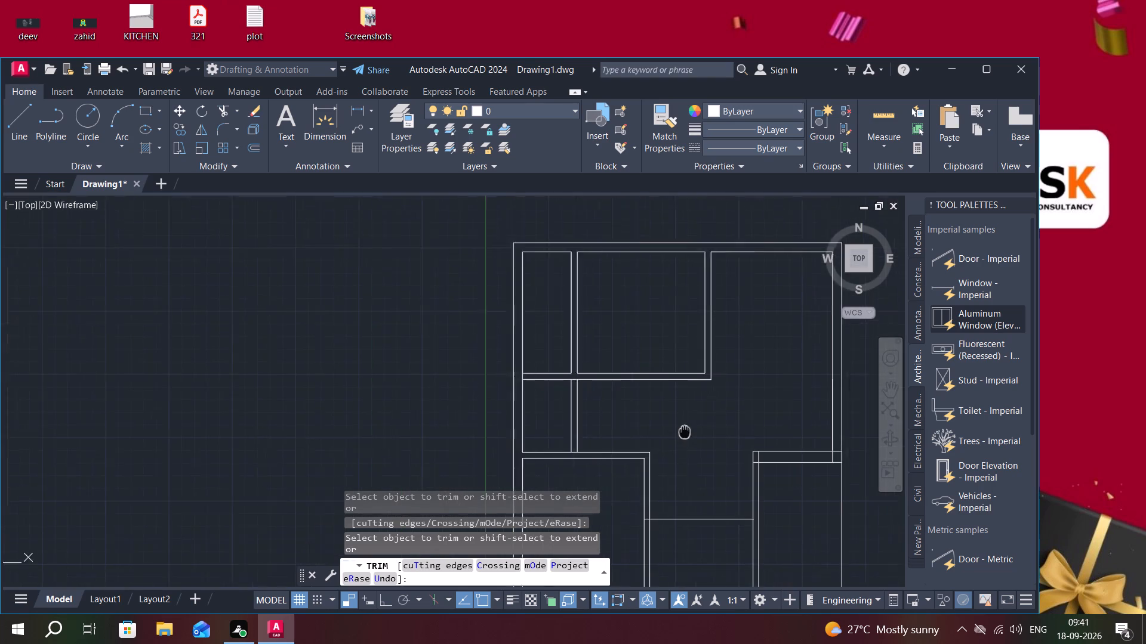
middle_click_drag(680, 428, 674, 413)
middle_click_drag(700, 444, 726, 292)
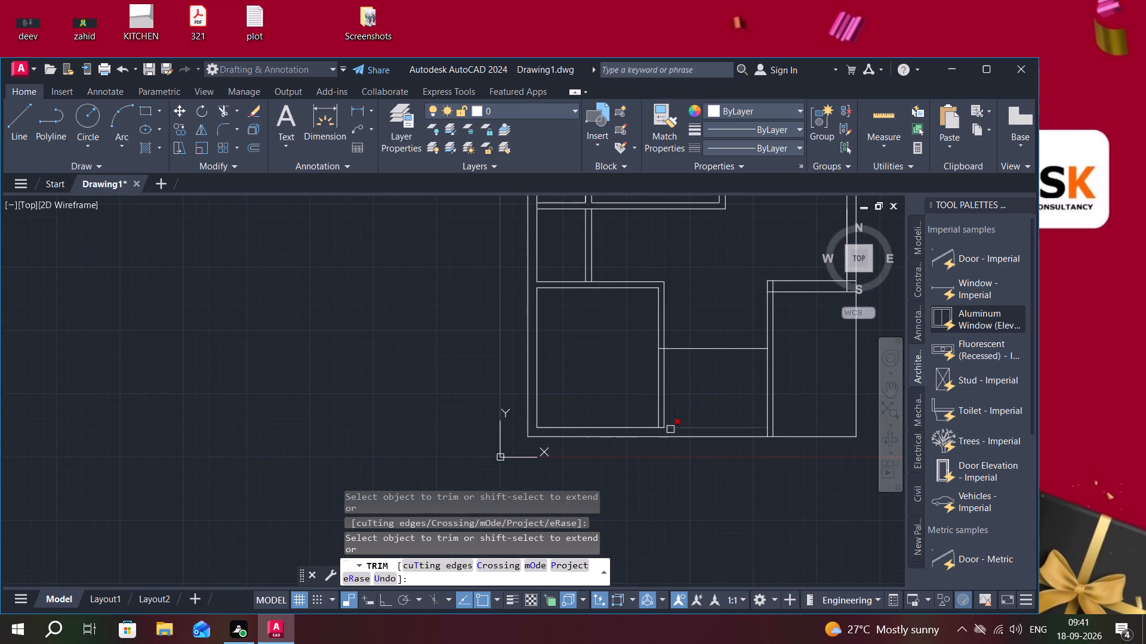
scroll(666, 433, "up", 3)
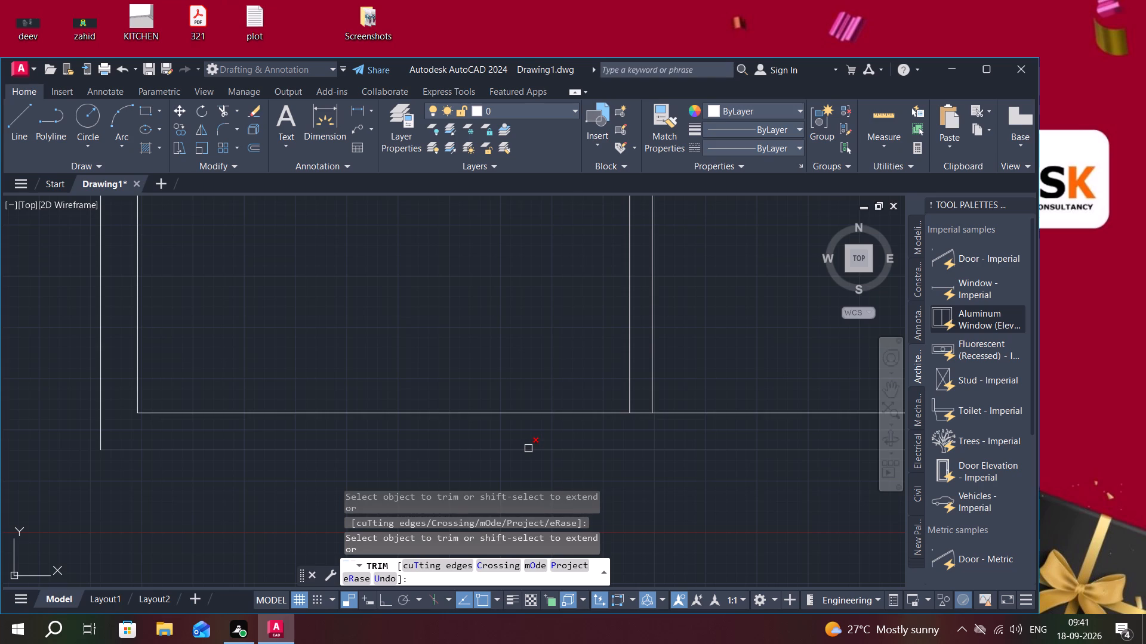
left_click(644, 415)
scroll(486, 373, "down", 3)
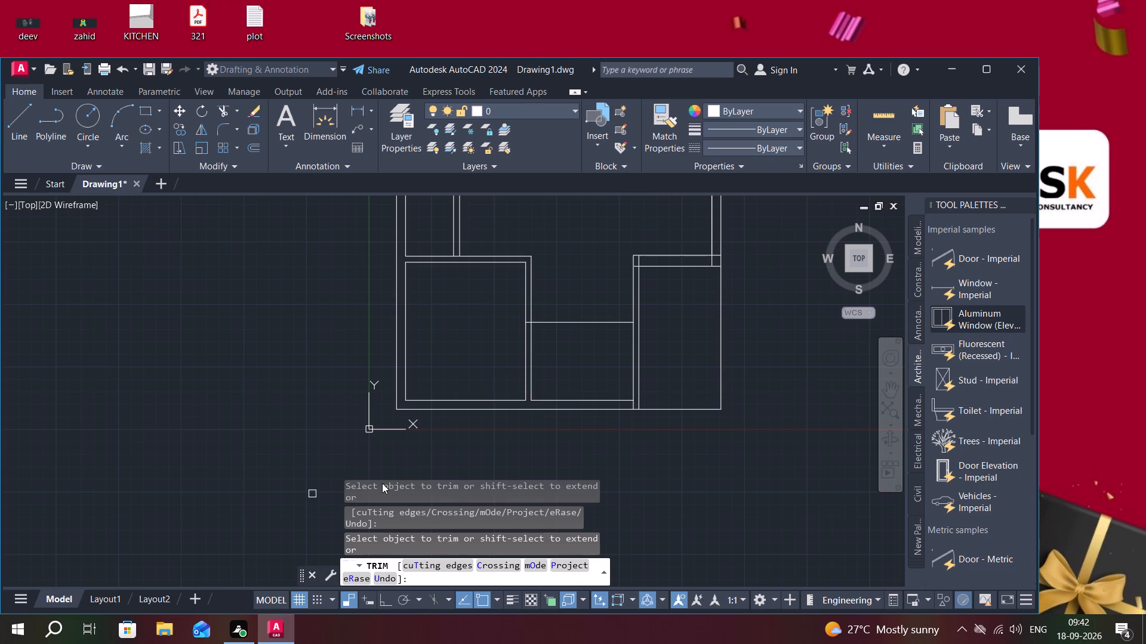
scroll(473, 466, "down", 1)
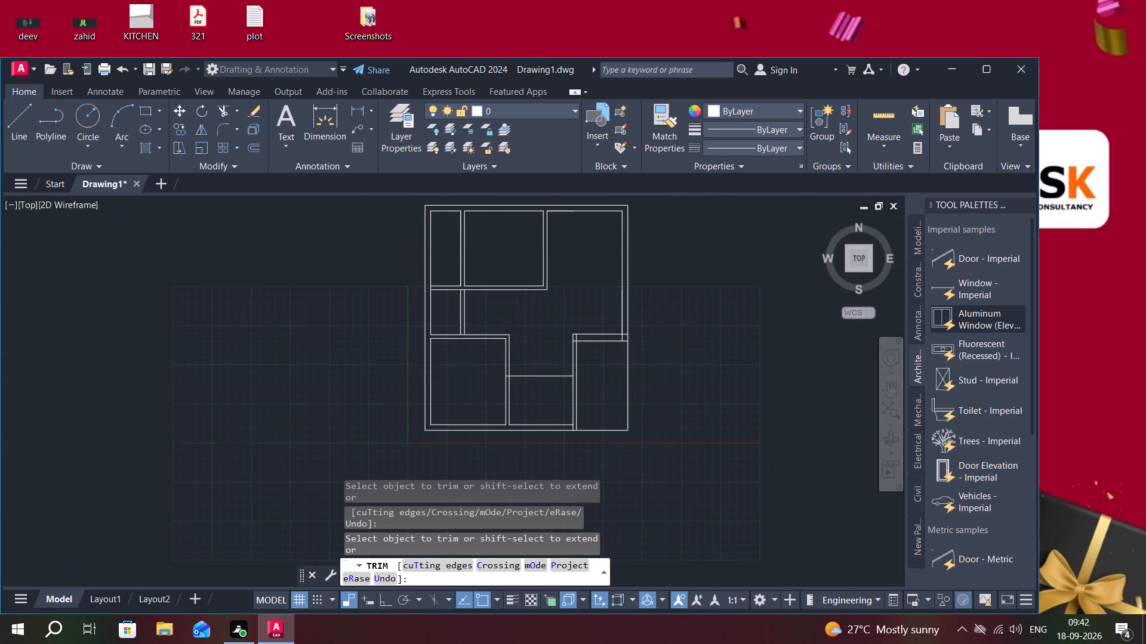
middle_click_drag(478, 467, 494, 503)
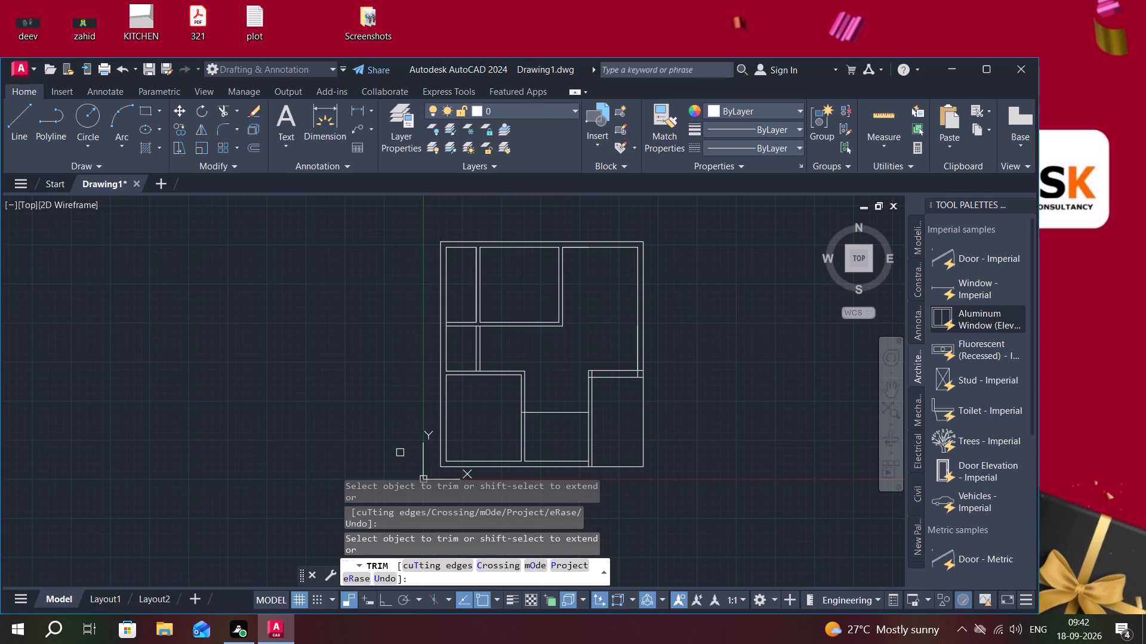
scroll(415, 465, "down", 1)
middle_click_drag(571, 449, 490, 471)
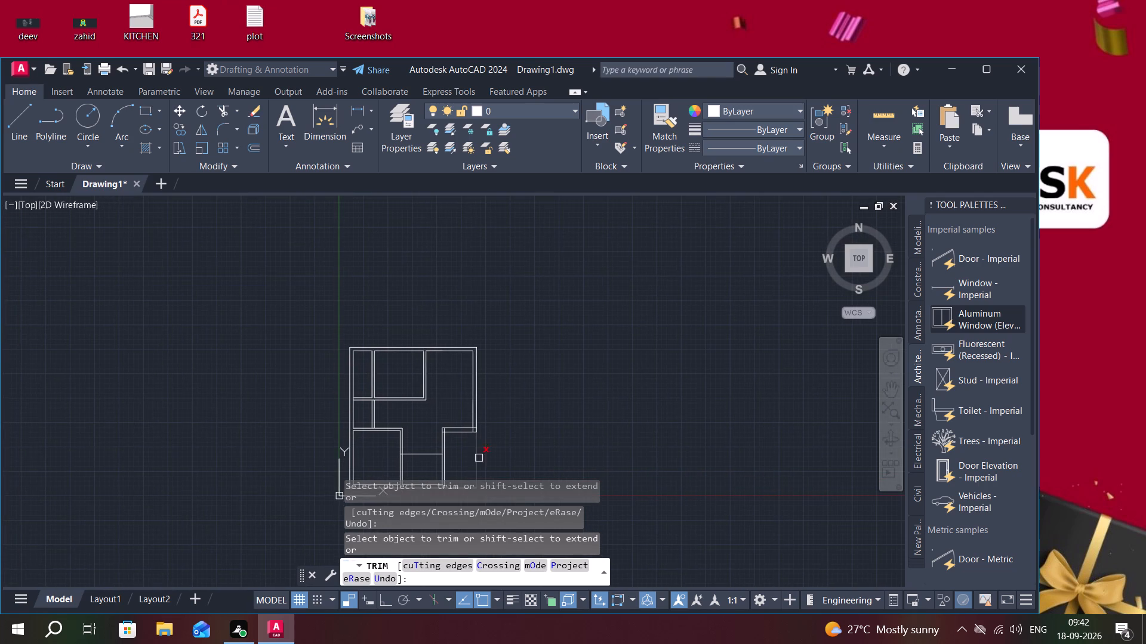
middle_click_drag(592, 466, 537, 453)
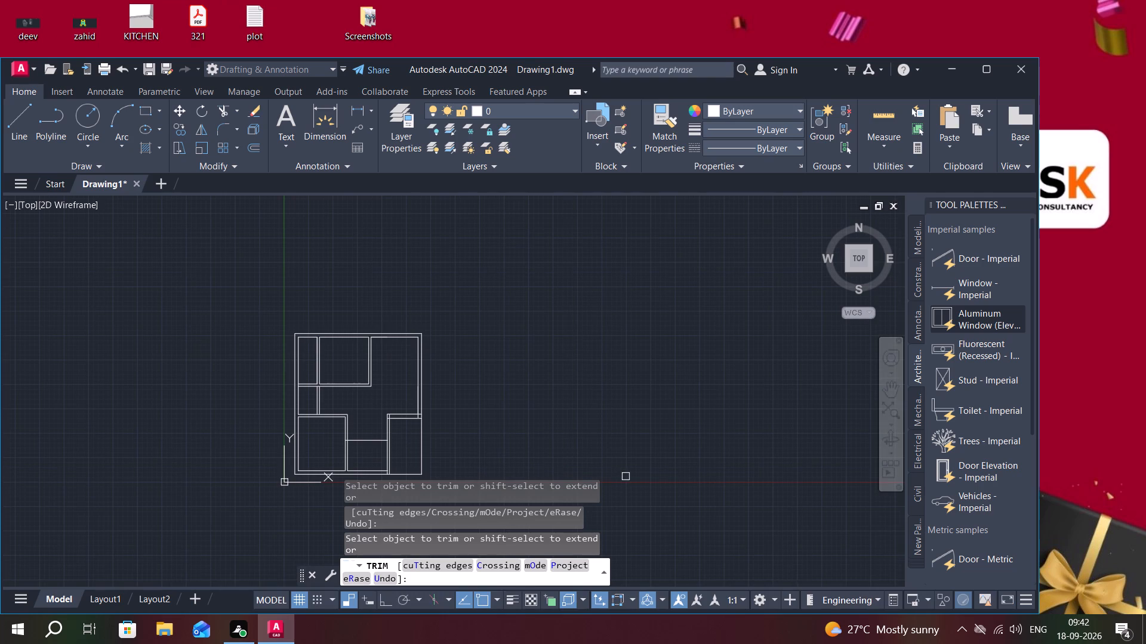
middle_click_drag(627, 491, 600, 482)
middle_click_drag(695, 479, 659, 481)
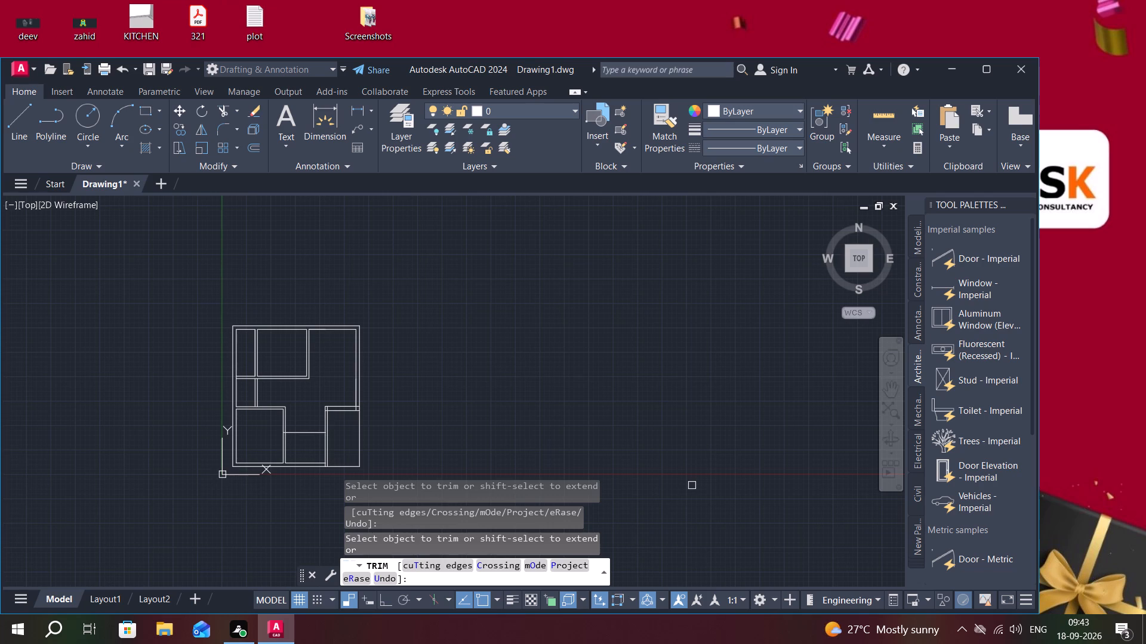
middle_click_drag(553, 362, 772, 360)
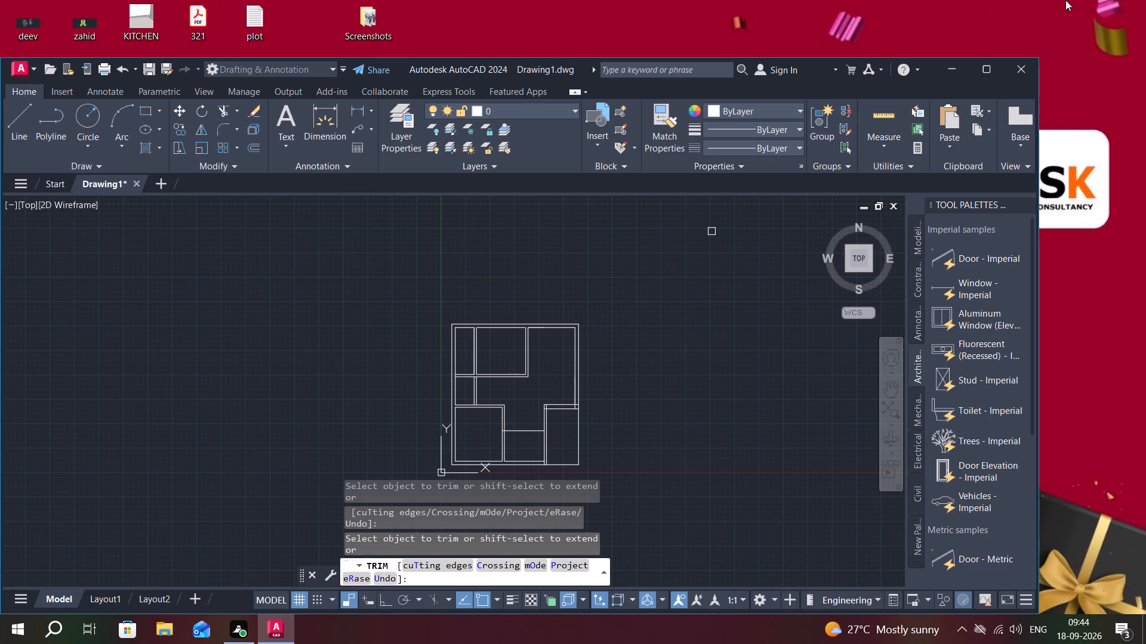
Trim the crossing lines where the southeast room's north wall meets the east exterior wall, opening the junction.
middle_click_drag(671, 346, 684, 312)
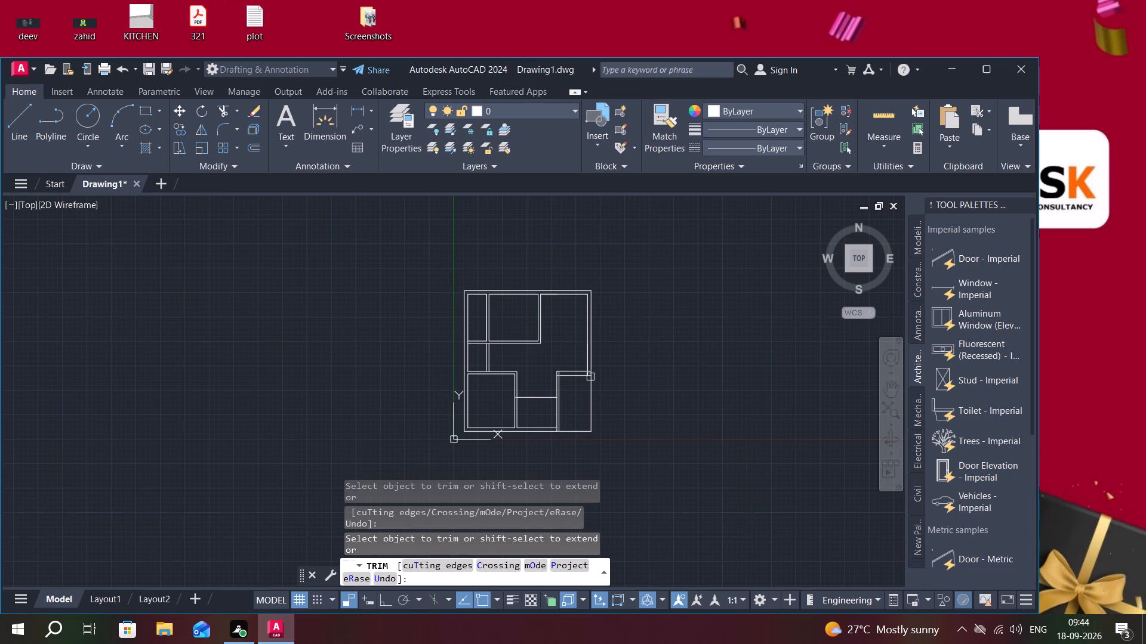
scroll(574, 372, "up", 5)
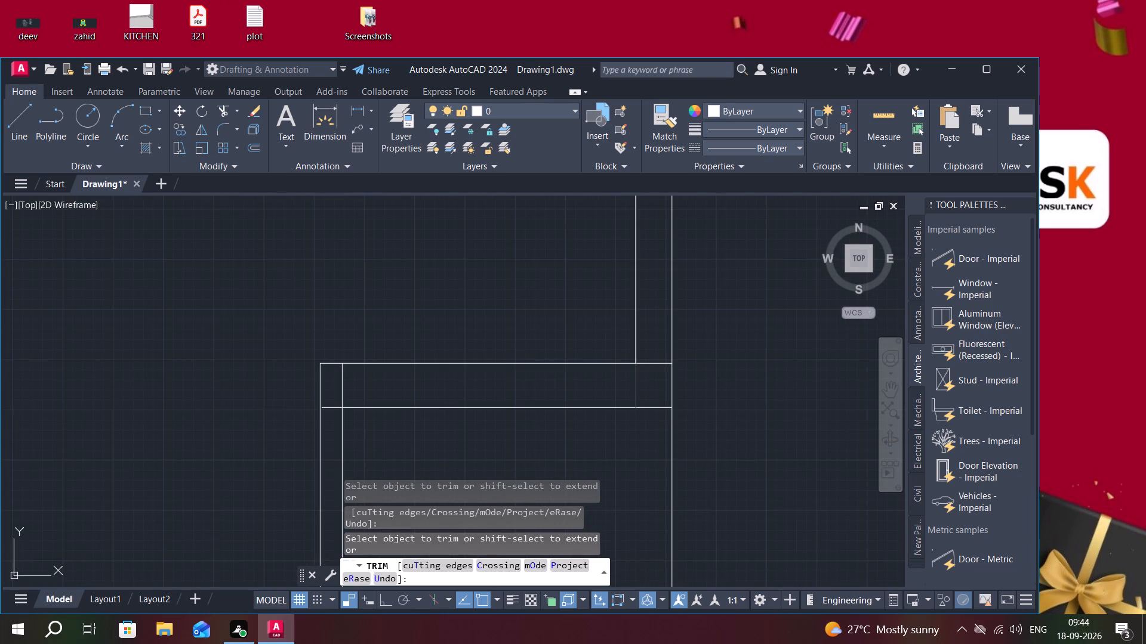
left_click(639, 381)
left_click(655, 360)
Trim the crossing inner wall lines at the southeast room's northwest corner to form a clean corner.
scroll(778, 361, "down", 1)
middle_click_drag(800, 371, 813, 349)
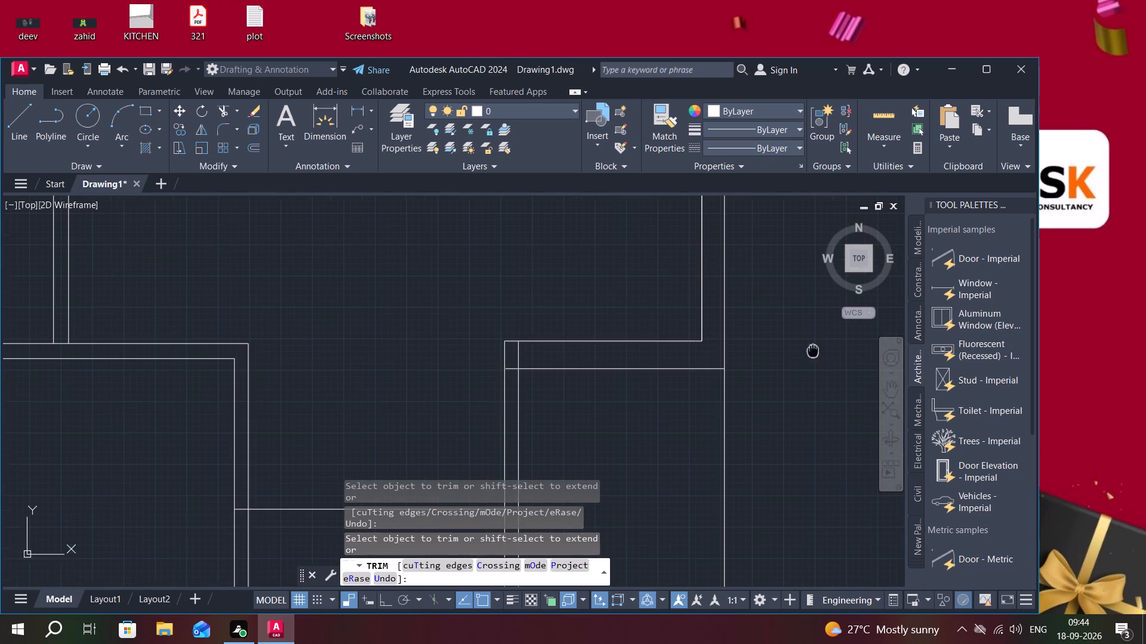
middle_click_drag(813, 349, 814, 349)
scroll(489, 369, "up", 2)
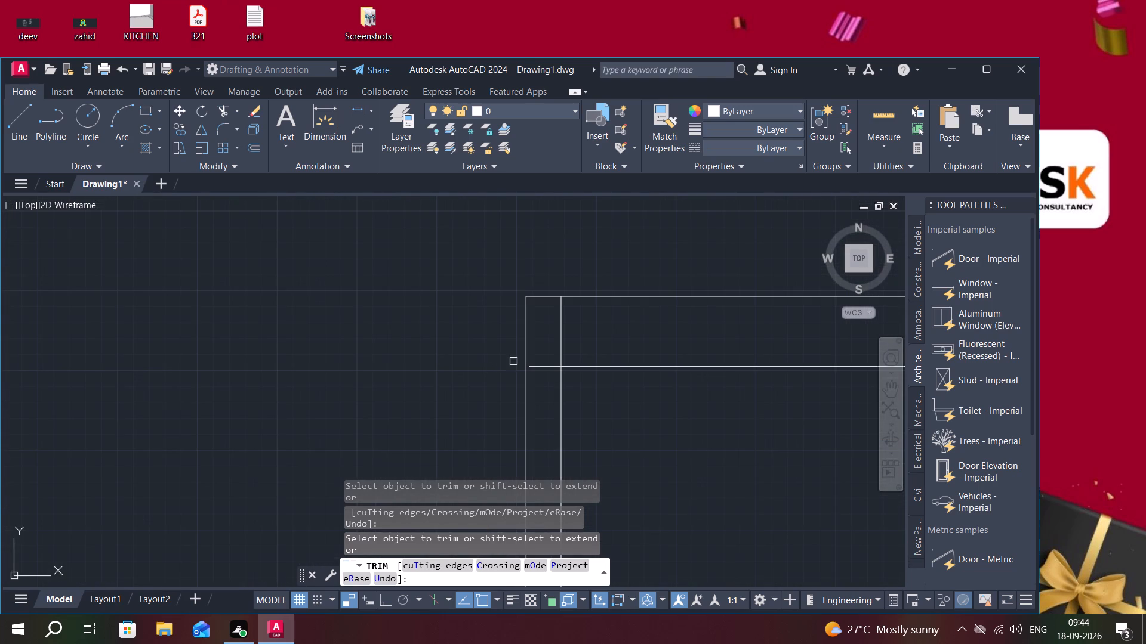
left_click(544, 364)
left_click(563, 333)
Quick-measure the distances around the single horizontal line between the southwest and southeast rooms.
scroll(804, 457, "down", 3)
middle_click_drag(822, 490, 818, 358)
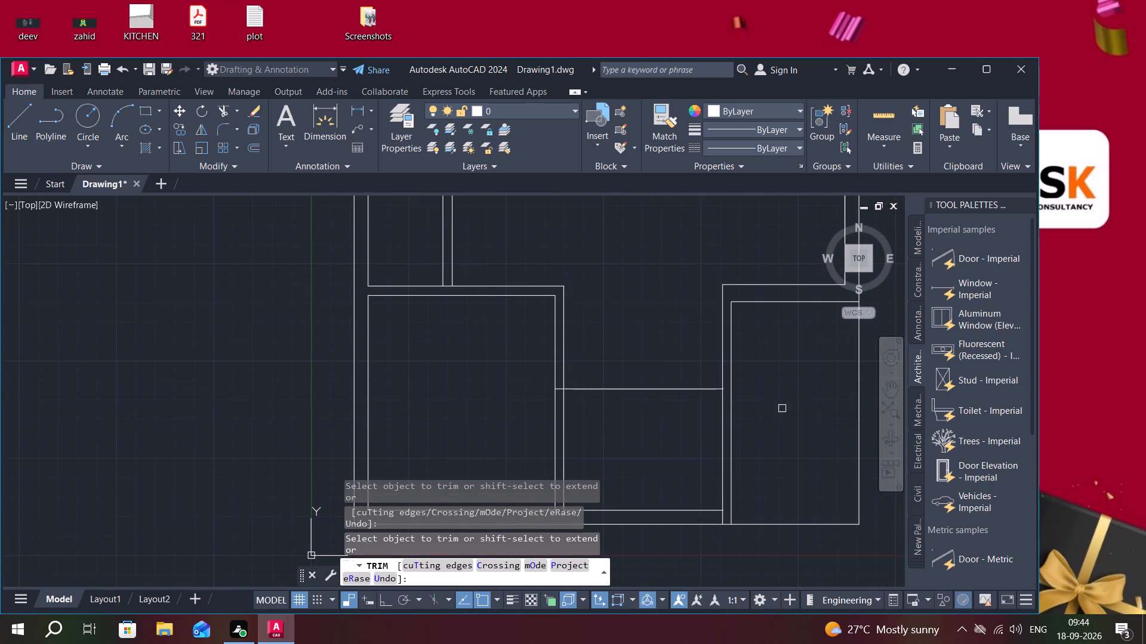
middle_click_drag(692, 464, 713, 428)
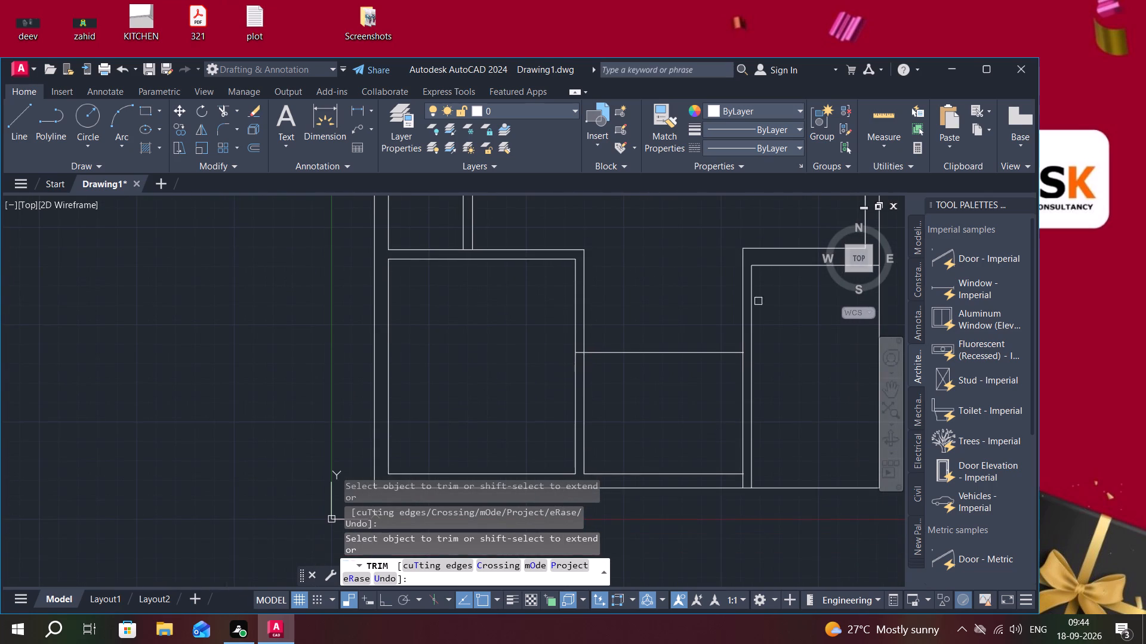
left_click(892, 111)
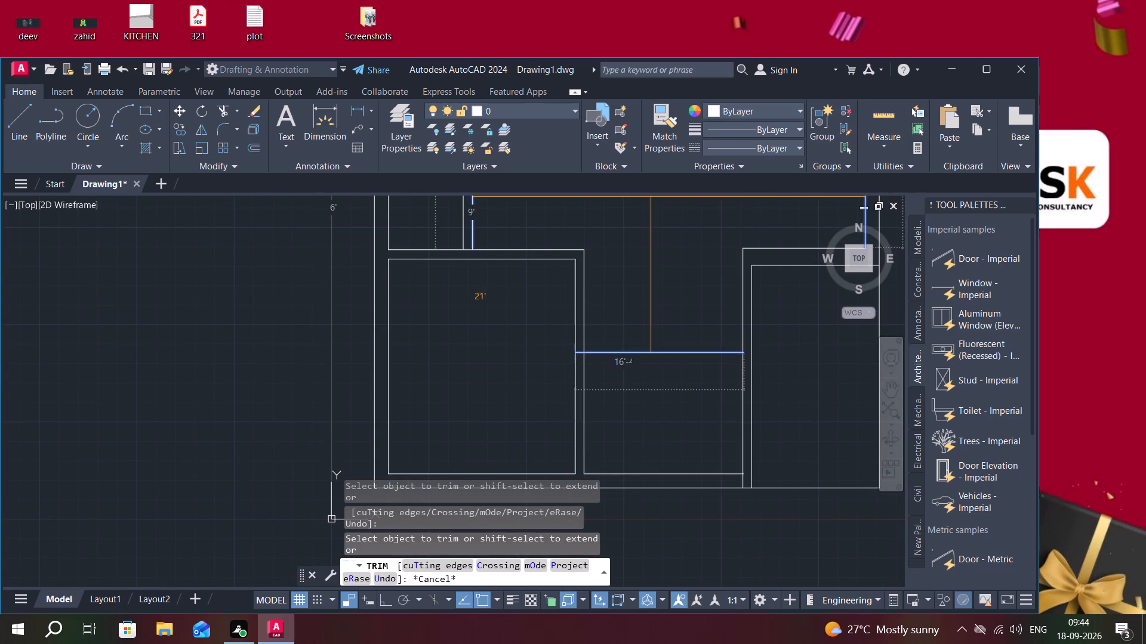
key("Escape")
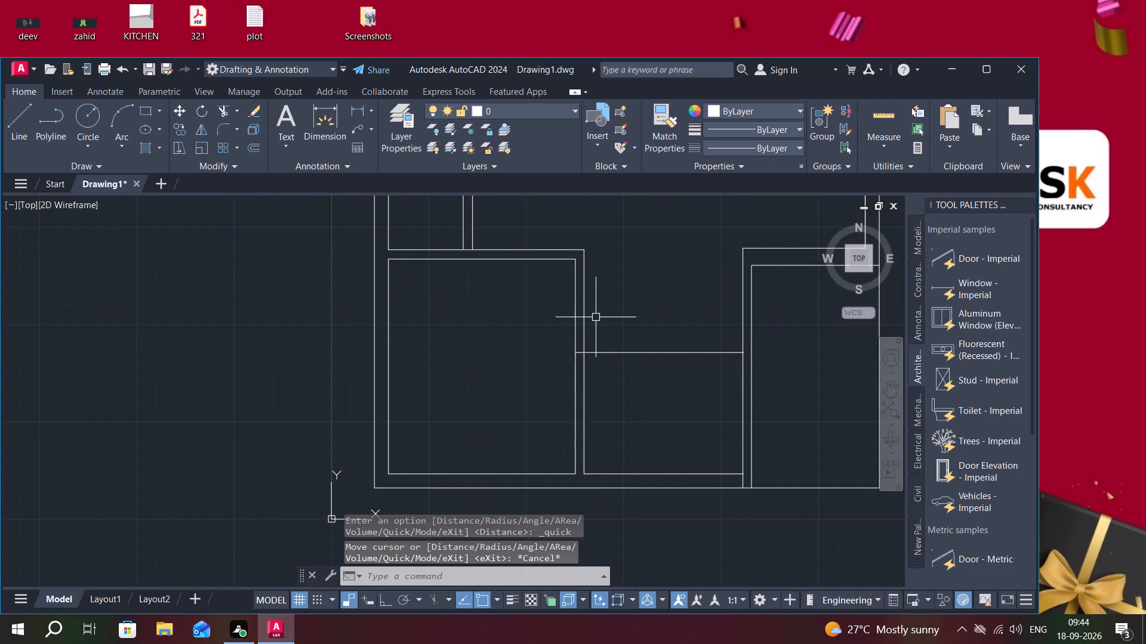
Offset the horizontal line between the southwest and southeast rooms 6" to the north to form a wall.
key("o")
key("space")
key("6")
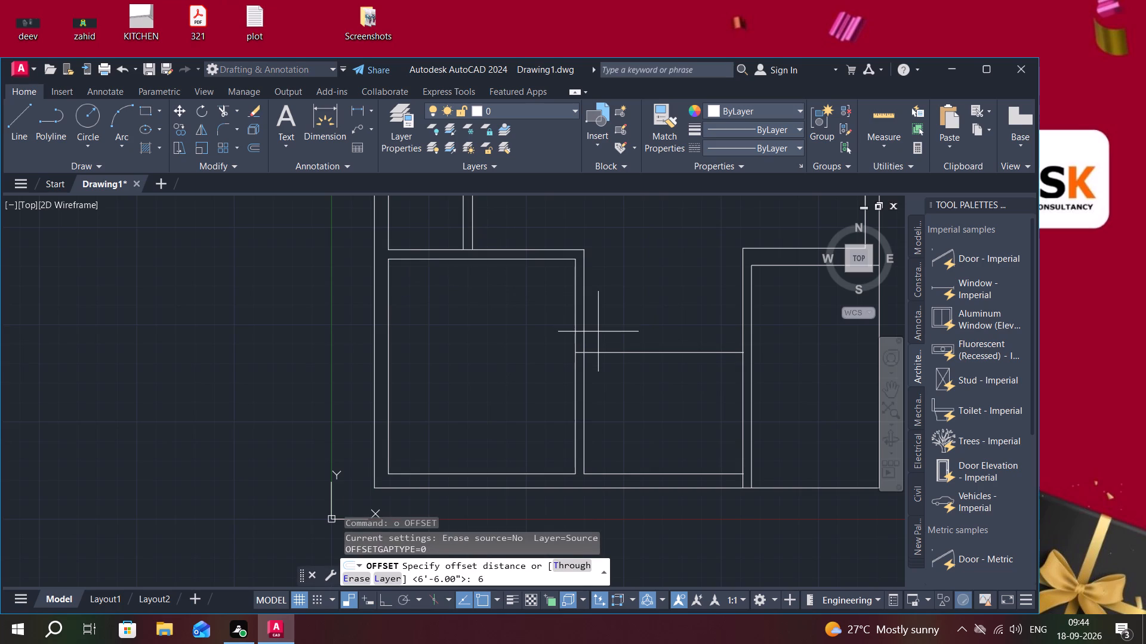
key("shift+quotedbl")
key("Return")
left_click(646, 352)
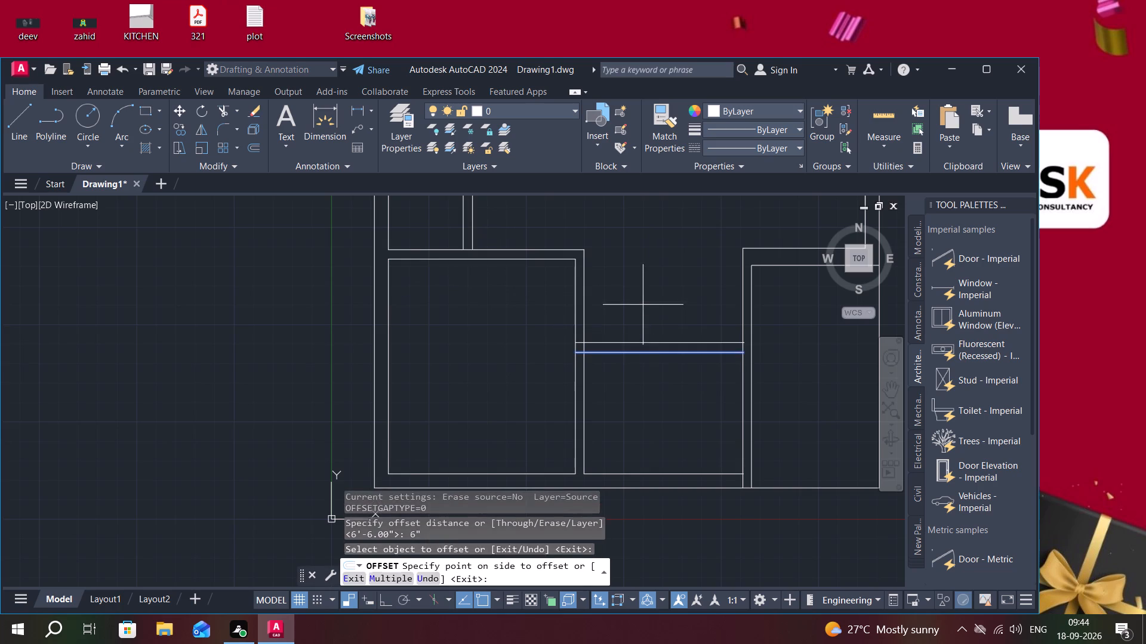
left_click(643, 305)
key("Escape")
Trim the ends of the south-central room's north wall lines that run into the southwest room's east wall.
key("r")
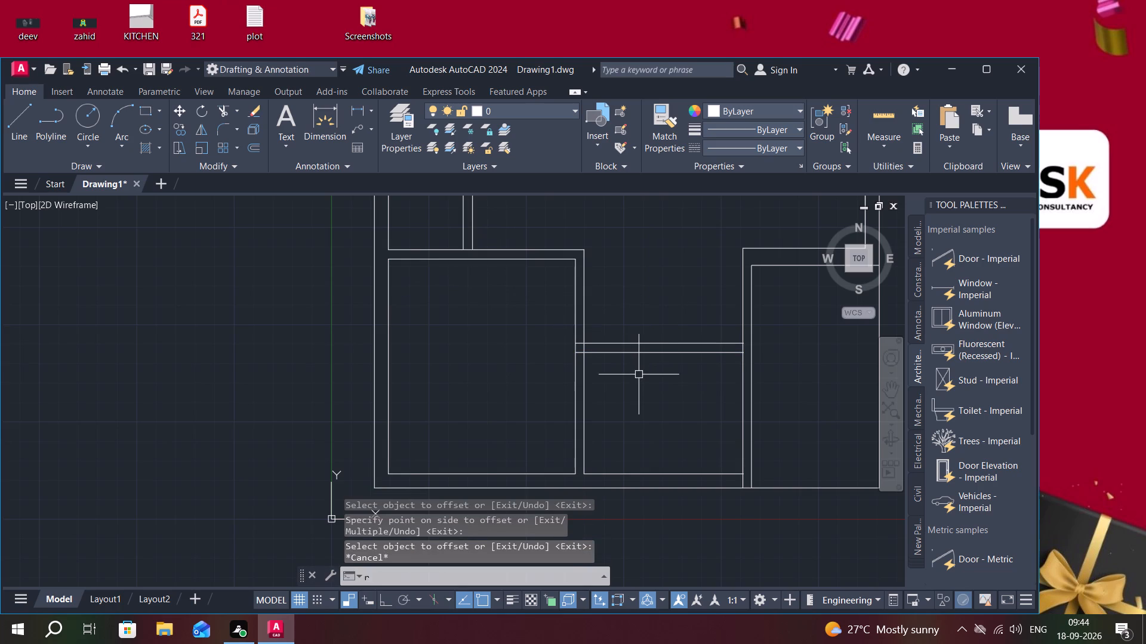
key("Escape")
key("t")
key("r")
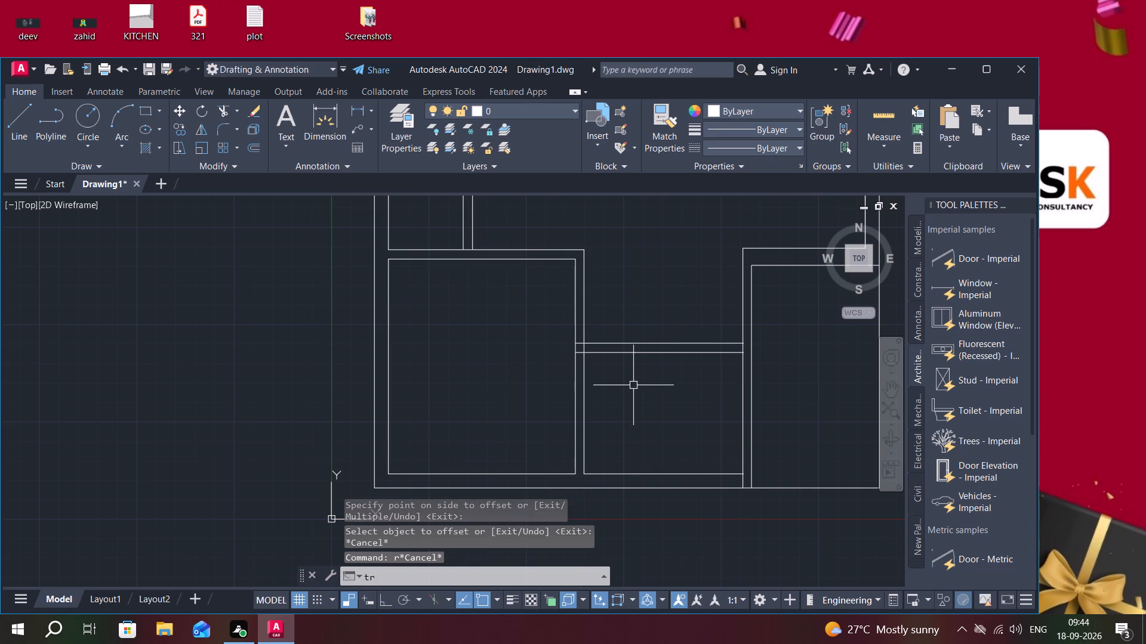
key("space")
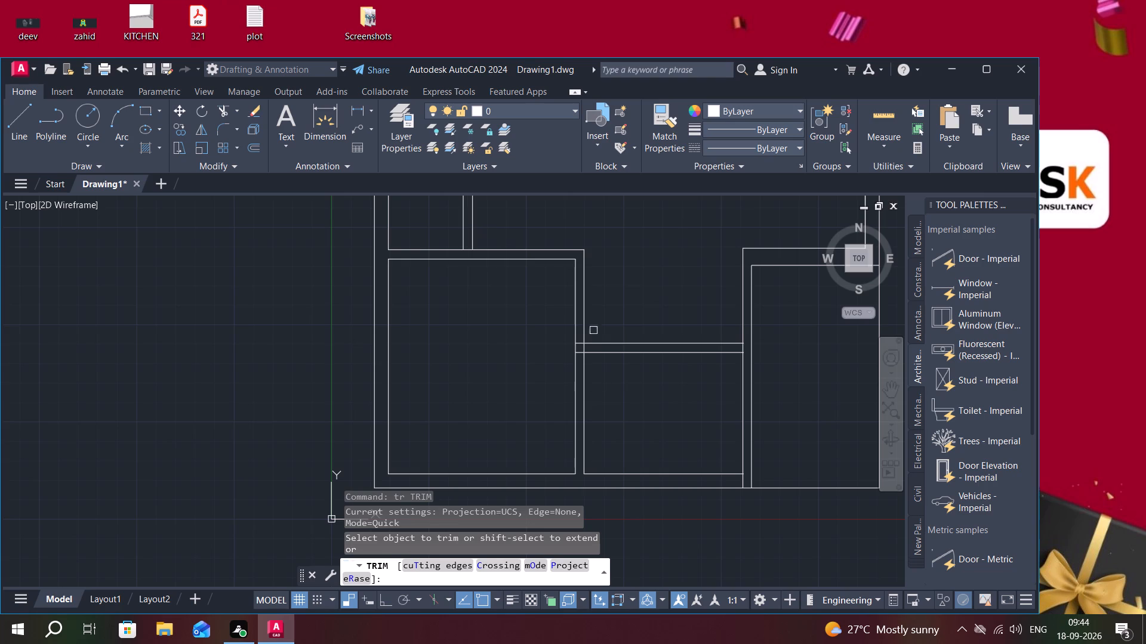
scroll(593, 330, "up", 1)
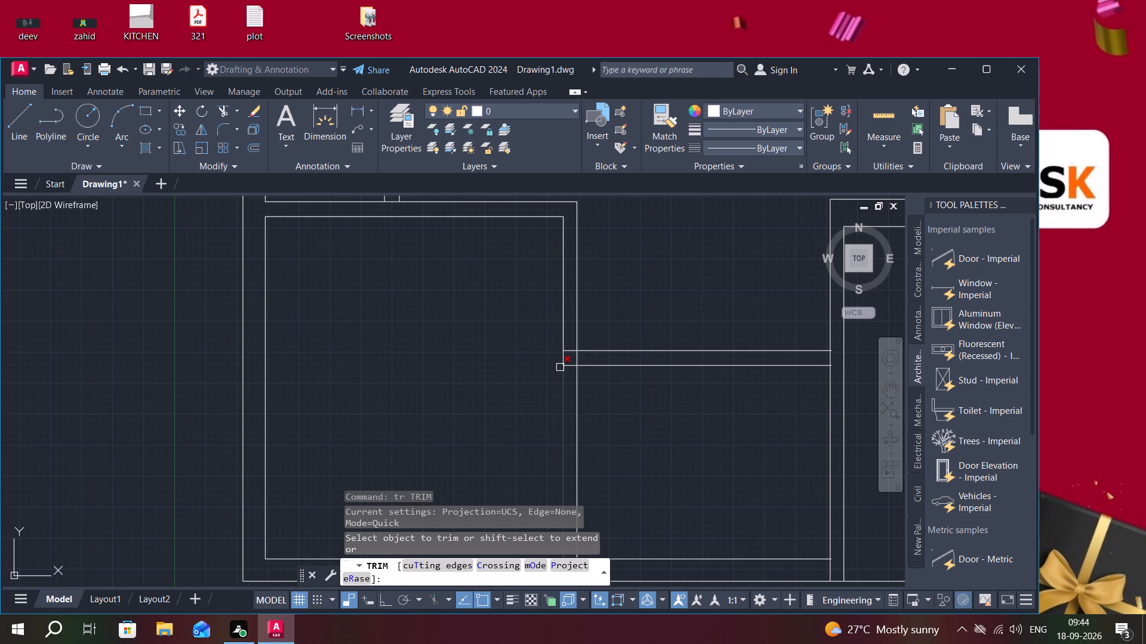
scroll(574, 365, "up", 2)
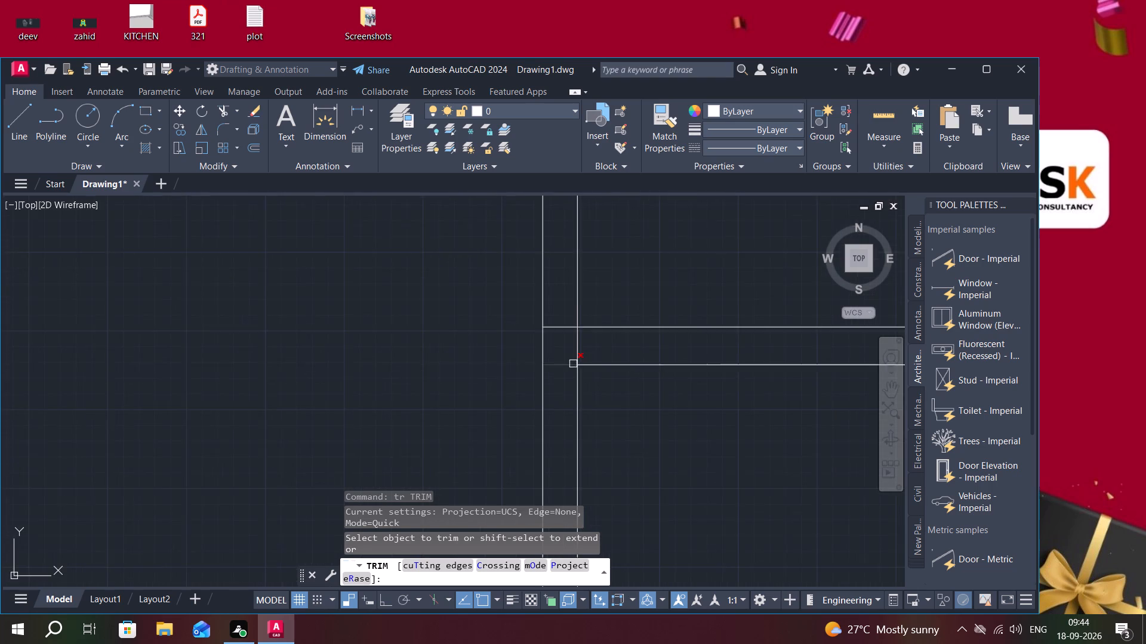
scroll(573, 364, "up", 1)
middle_click_drag(564, 363, 535, 395)
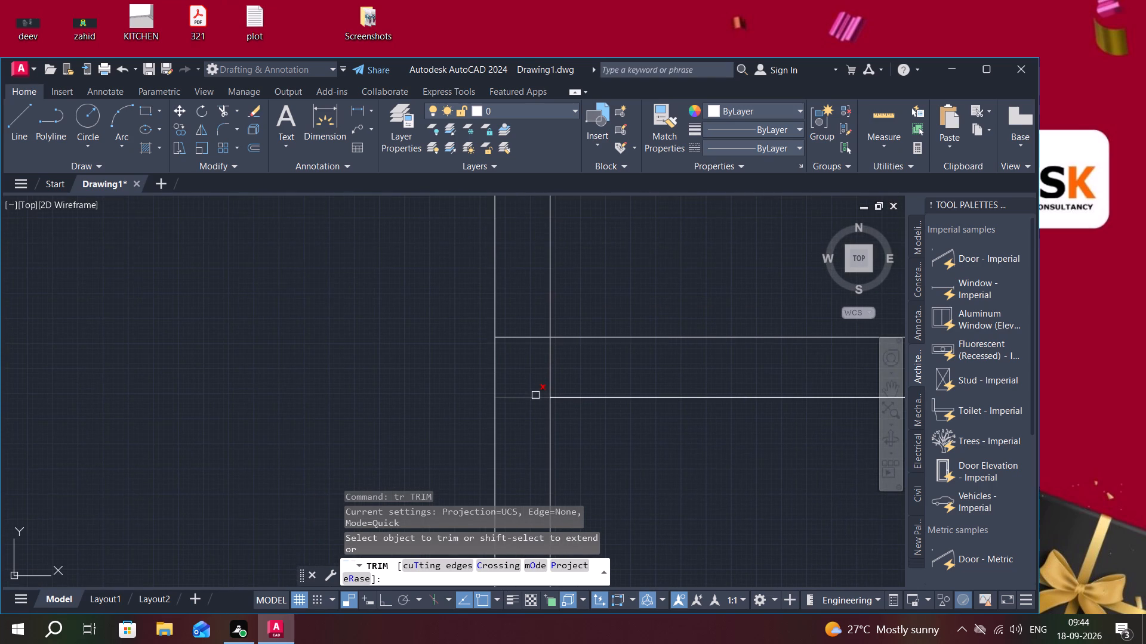
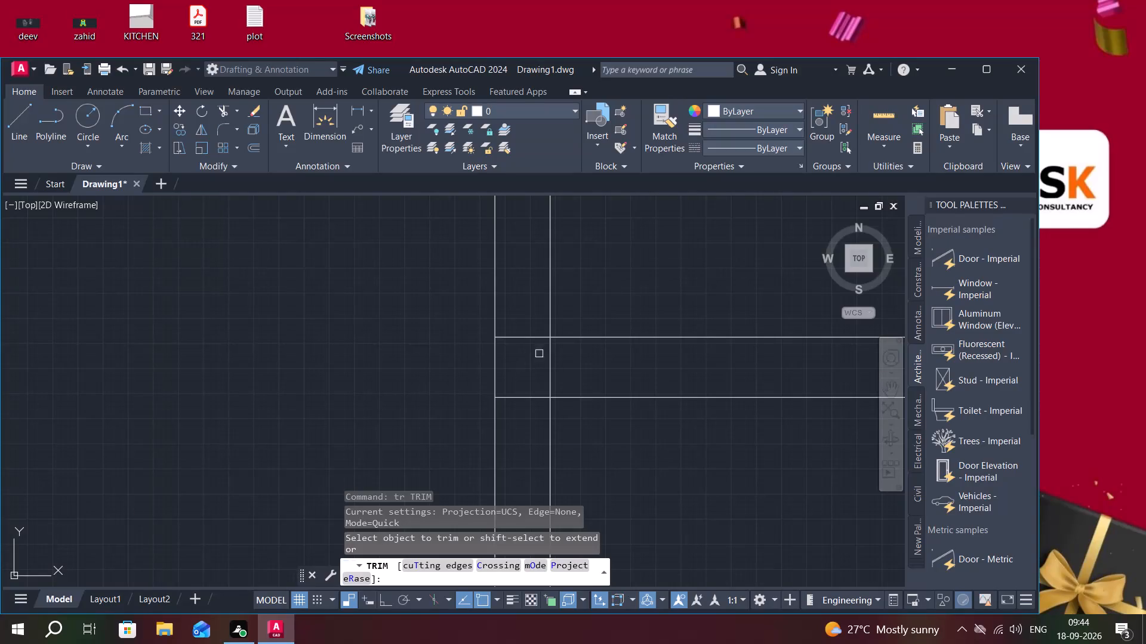
Trim the south-central room's north wall lines and the crossing vertical line into a clean junction with the southwest room's east wall.
left_click(546, 356)
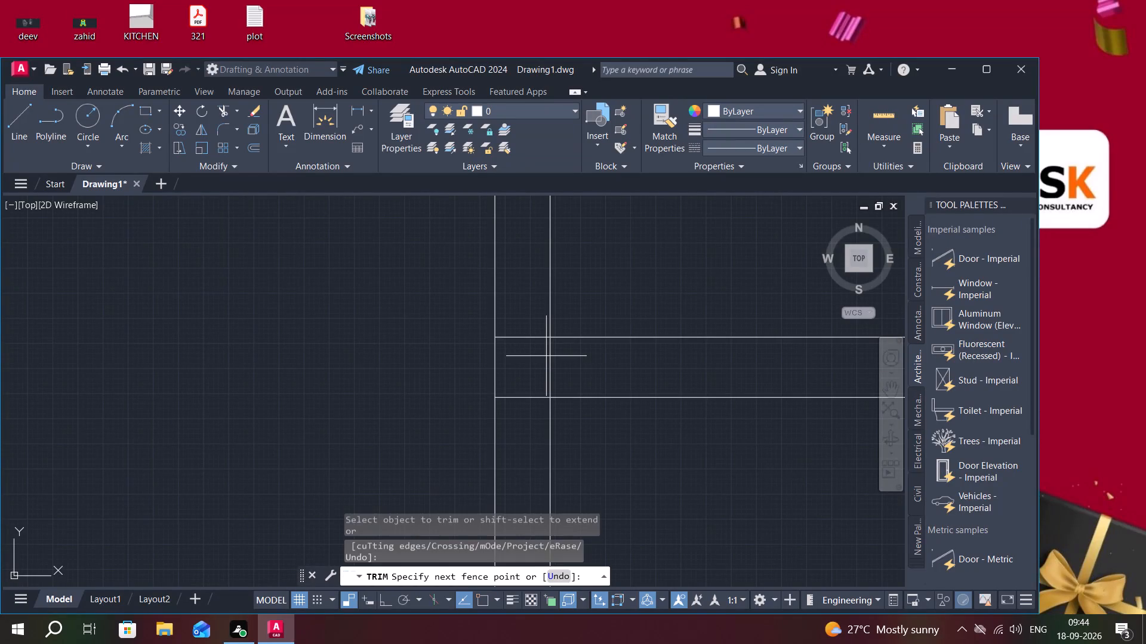
left_click(528, 323)
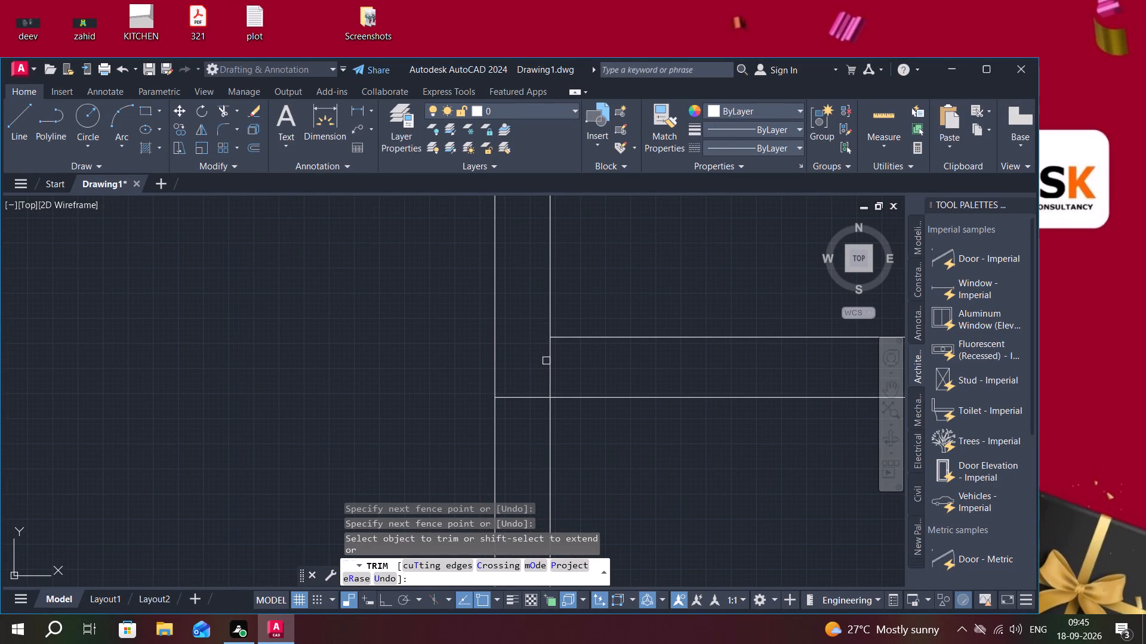
left_click(548, 362)
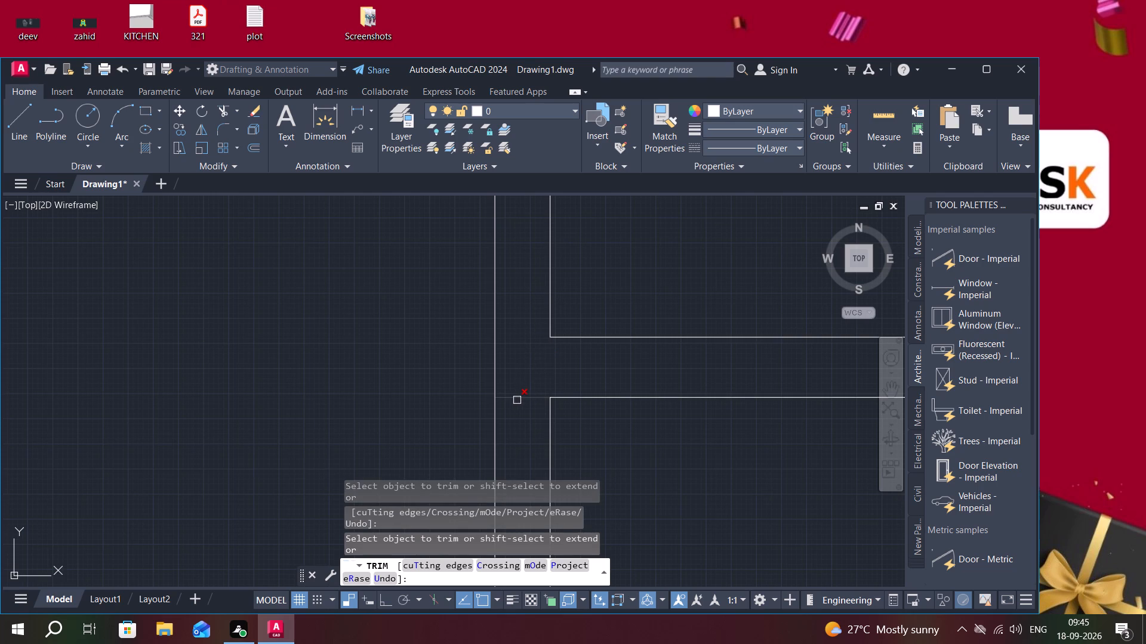
left_click(517, 398)
Trim the overrunning east ends of the south-central room's north wall and the vertical line between them for a clean junction.
scroll(403, 381, "down", 2)
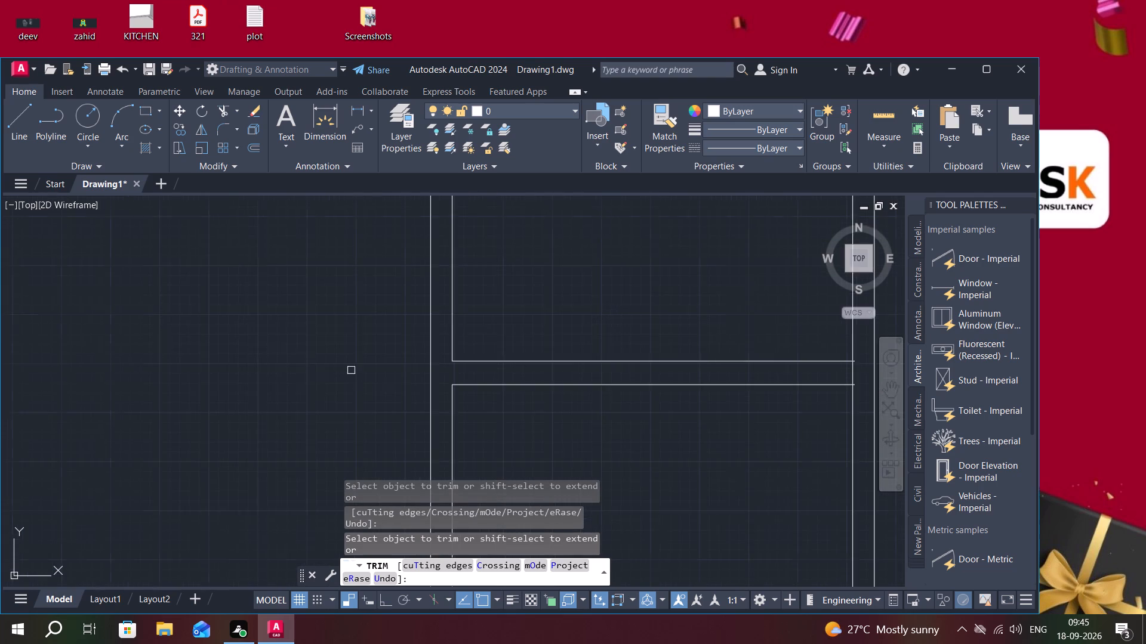
scroll(351, 370, "down", 3)
scroll(507, 372, "up", 6)
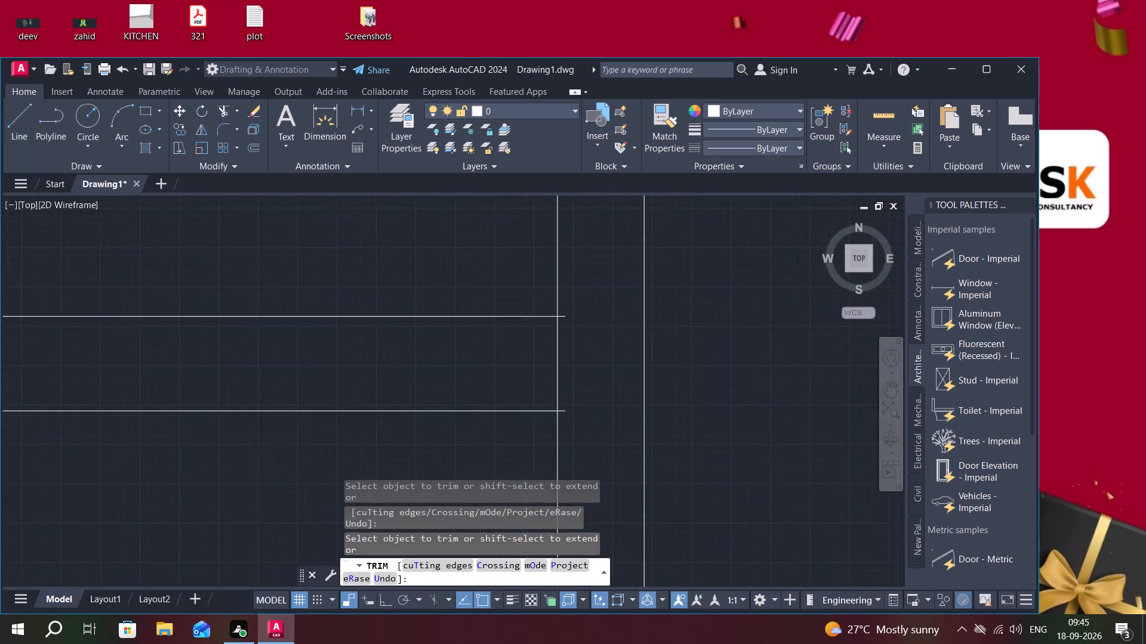
middle_click(556, 357)
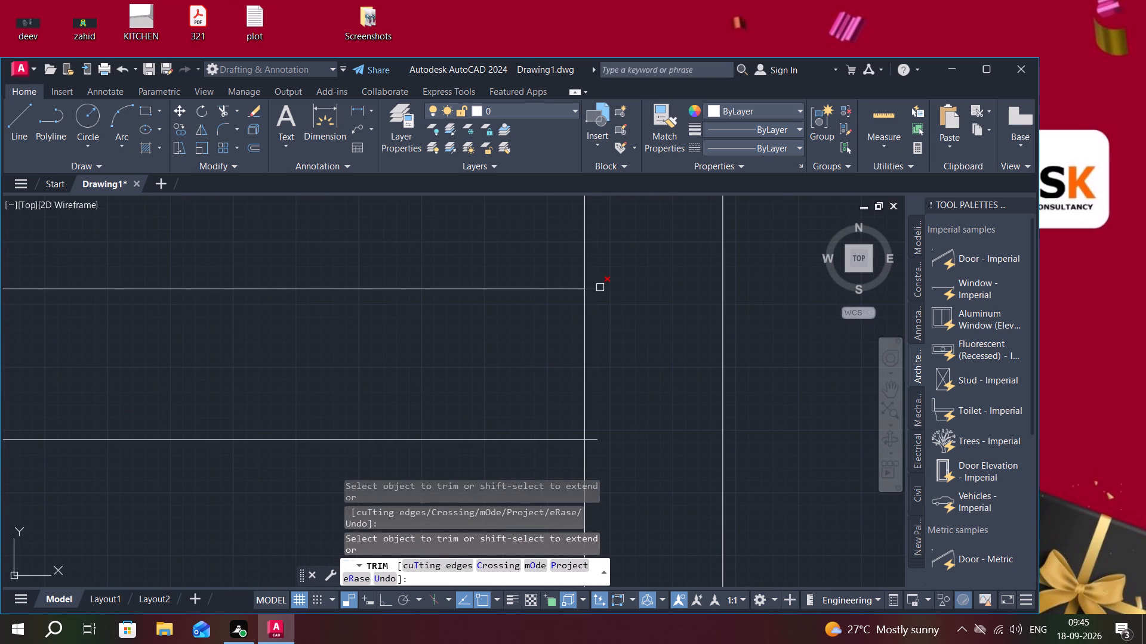
left_click(600, 287)
left_click(593, 441)
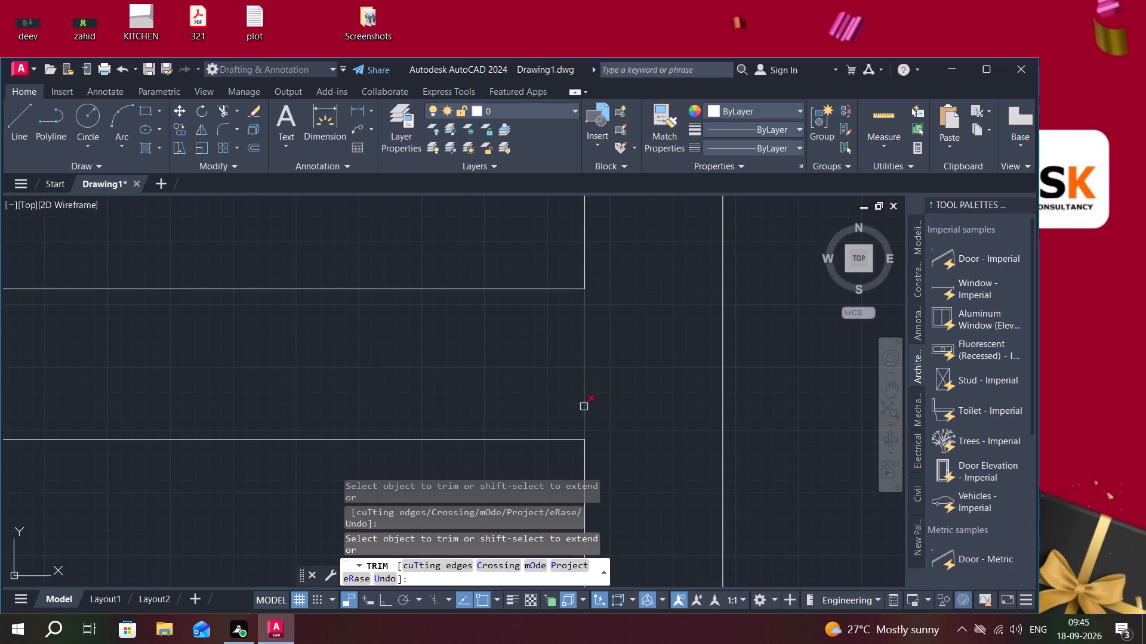
left_click(584, 406)
Trim the overrunning inner wall lines at the south-central room's southeast corner to form a clean corner.
scroll(600, 379, "down", 7)
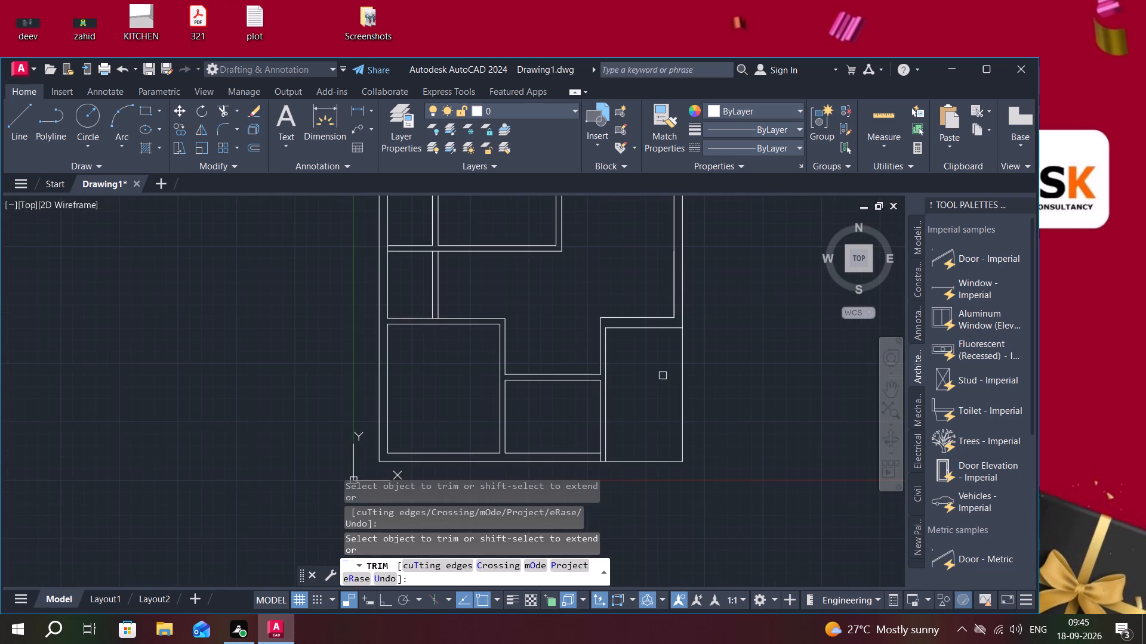
middle_click_drag(665, 375, 704, 348)
scroll(633, 426, "up", 5)
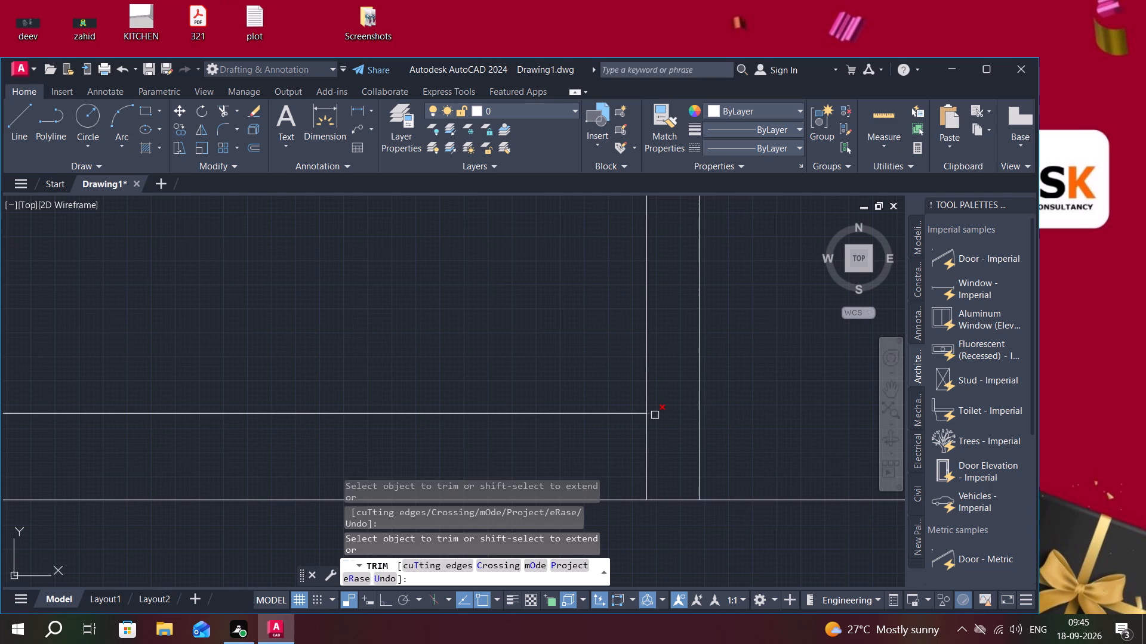
left_click(655, 415)
left_click(645, 454)
Examine the whole floor plan's room layout and wall junctions, ending the trim.
scroll(559, 482, "down", 1)
middle_click_drag(582, 465, 585, 496)
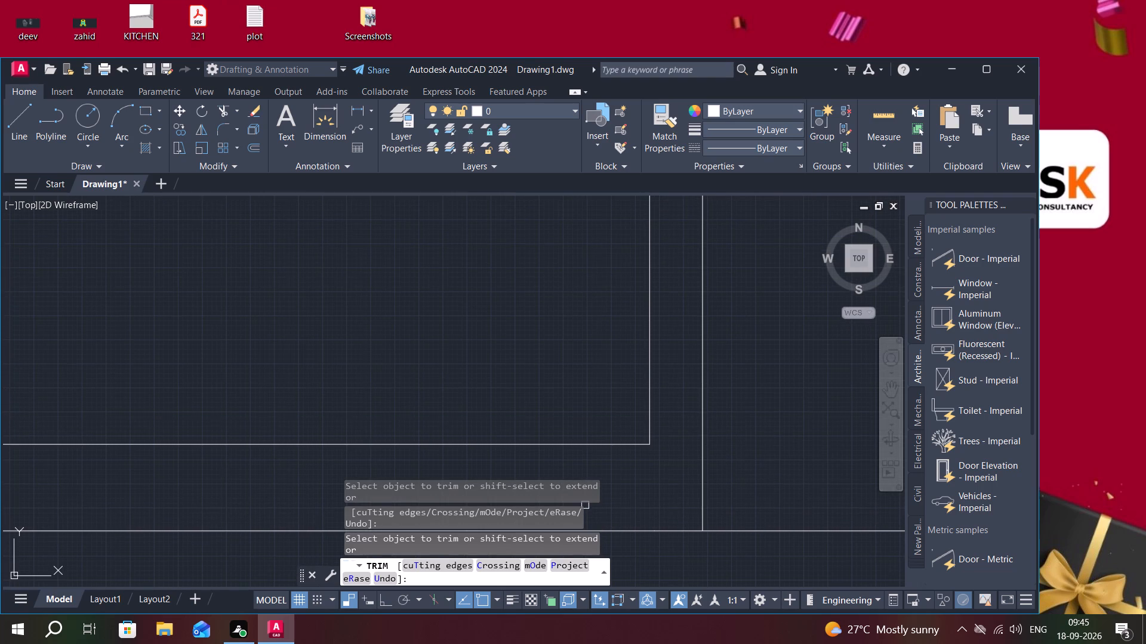
scroll(587, 503, "down", 1)
scroll(651, 351, "down", 1)
scroll(713, 366, "down", 2)
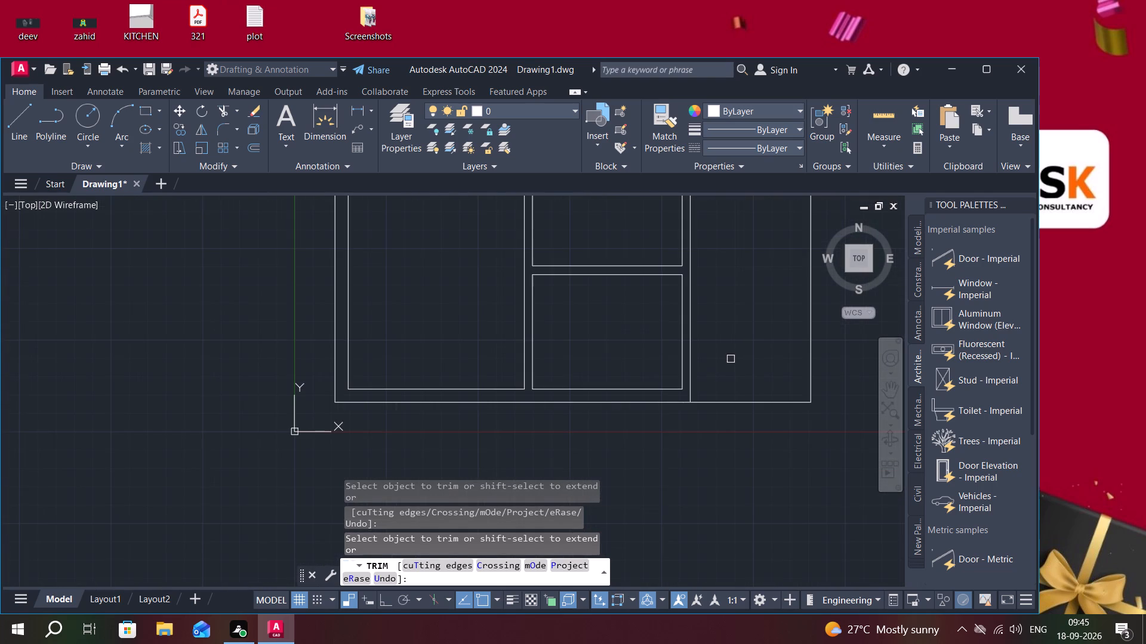
middle_click_drag(754, 367, 740, 422)
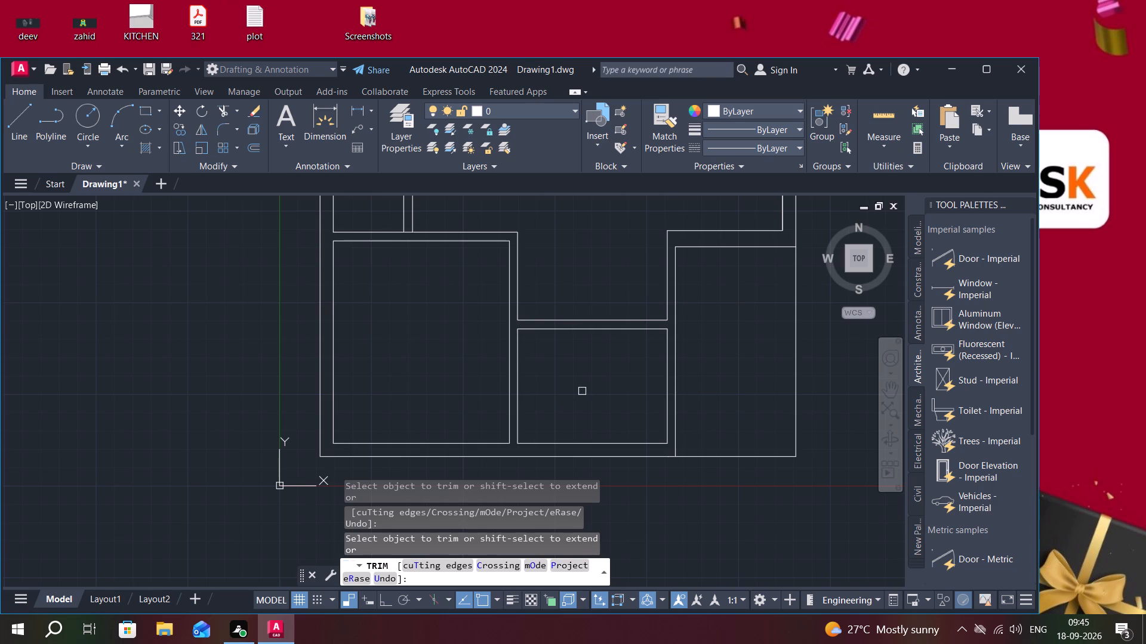
scroll(578, 397, "down", 1)
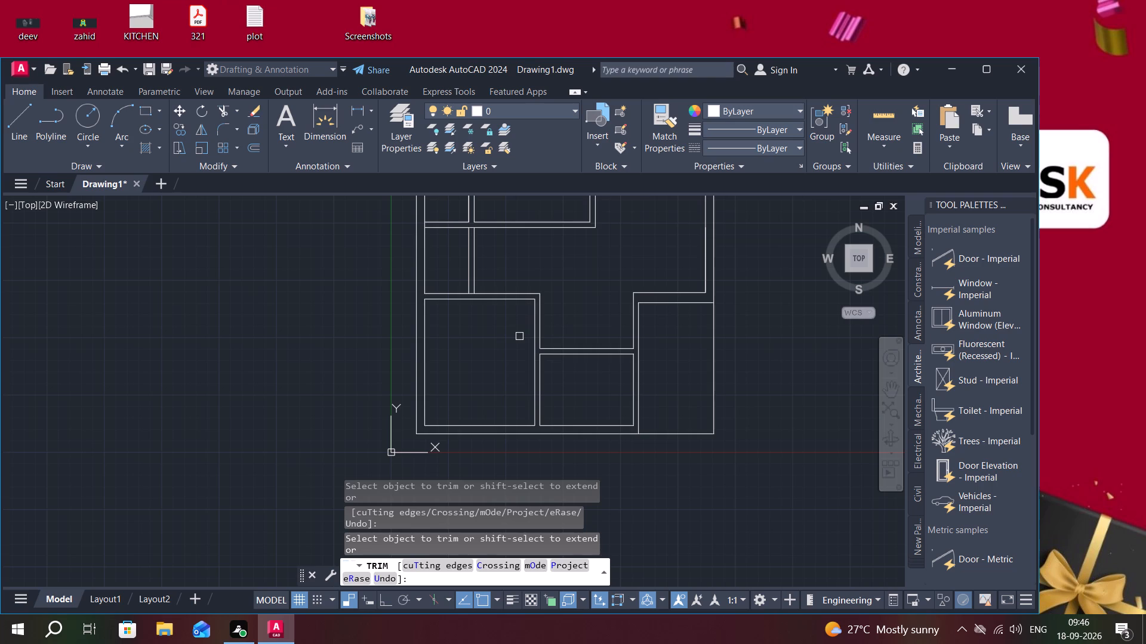
key("Escape")
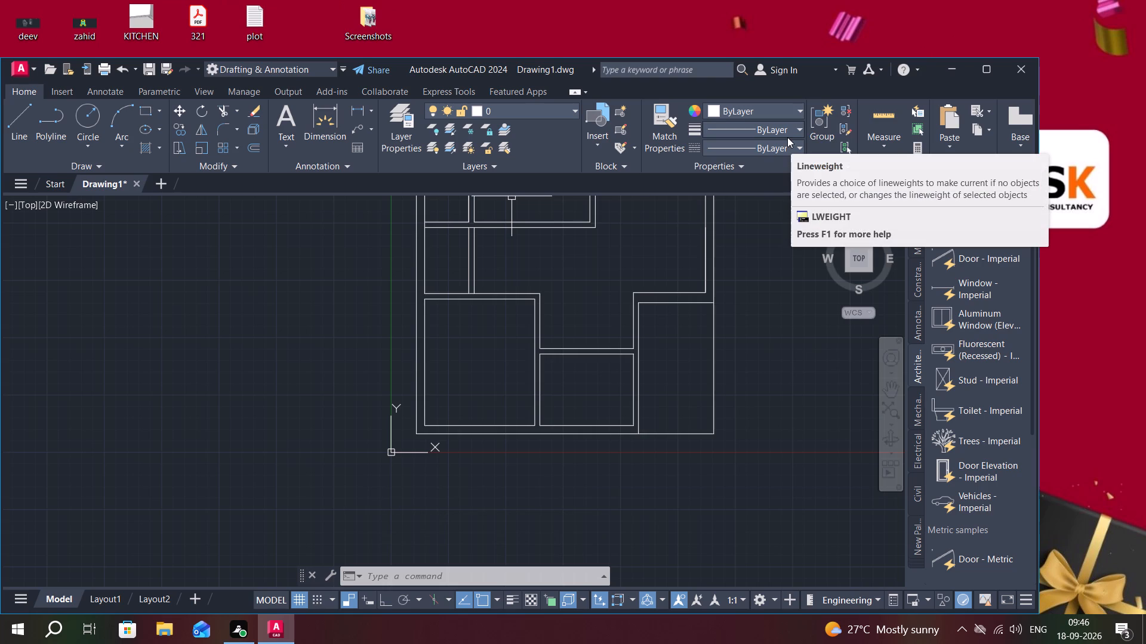
scroll(654, 272, "down", 1)
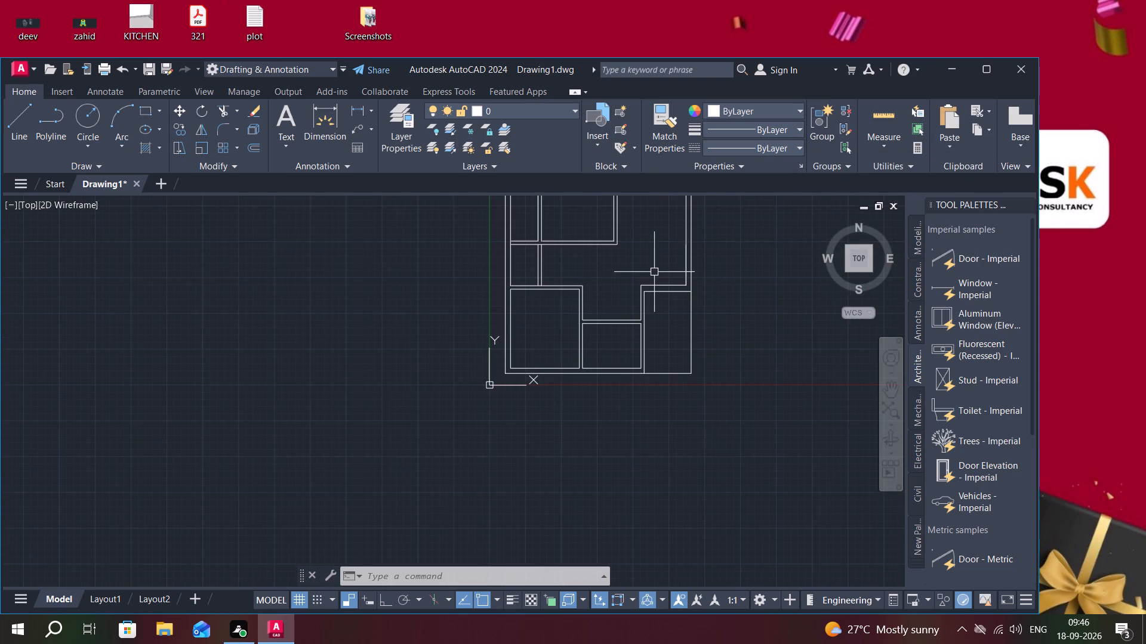
middle_click_drag(653, 272, 664, 340)
middle_click_drag(621, 278, 632, 287)
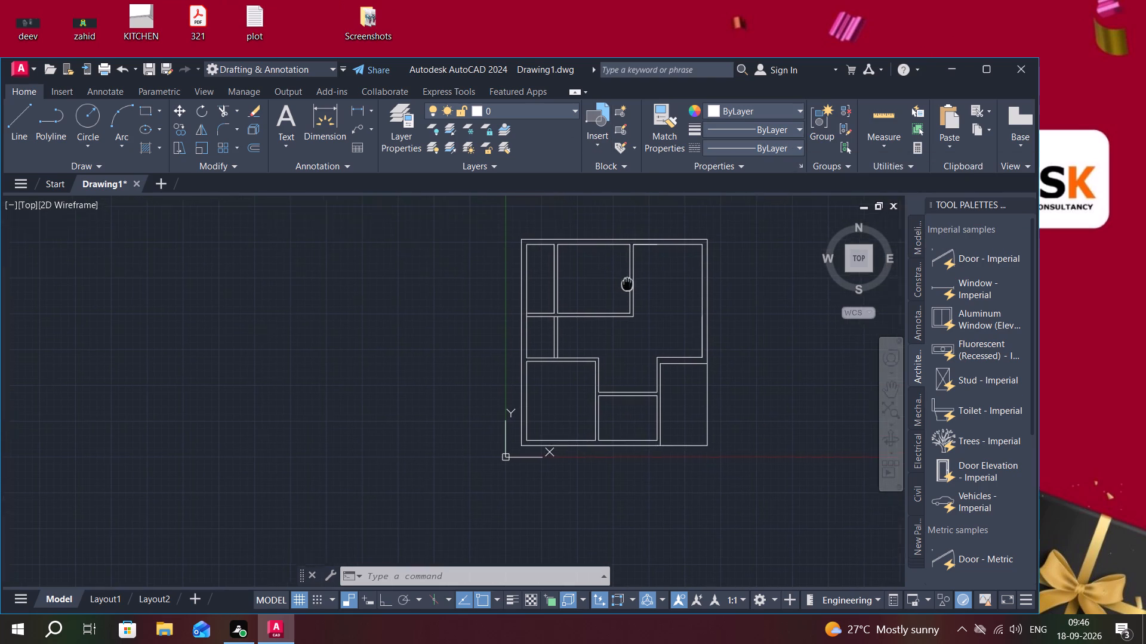
middle_click_drag(632, 287, 652, 299)
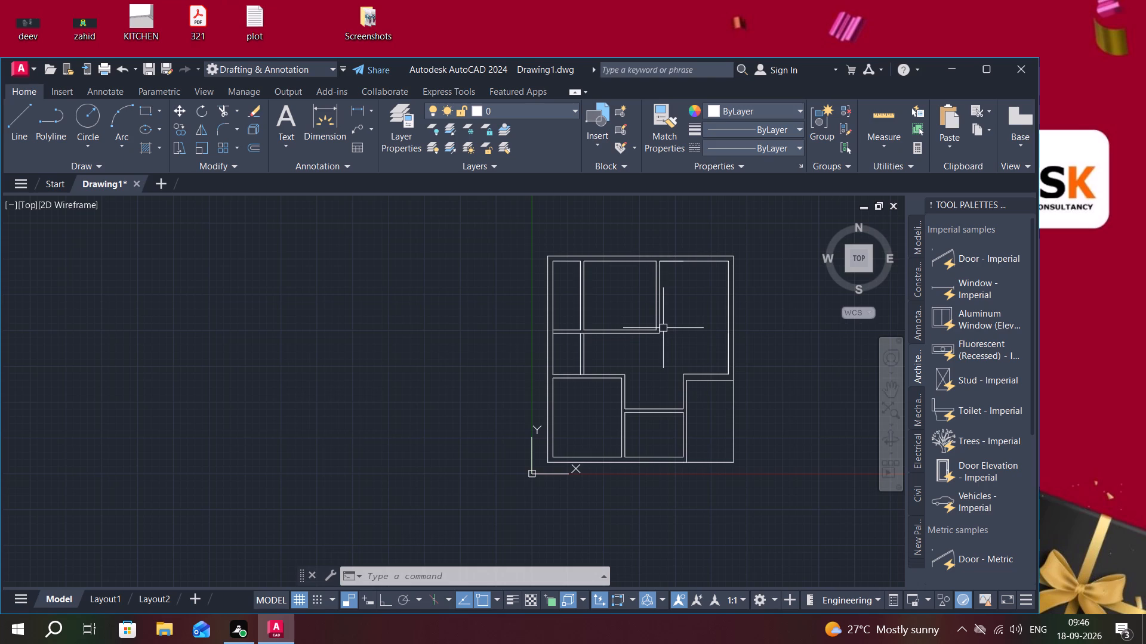
scroll(553, 307, "up", 3)
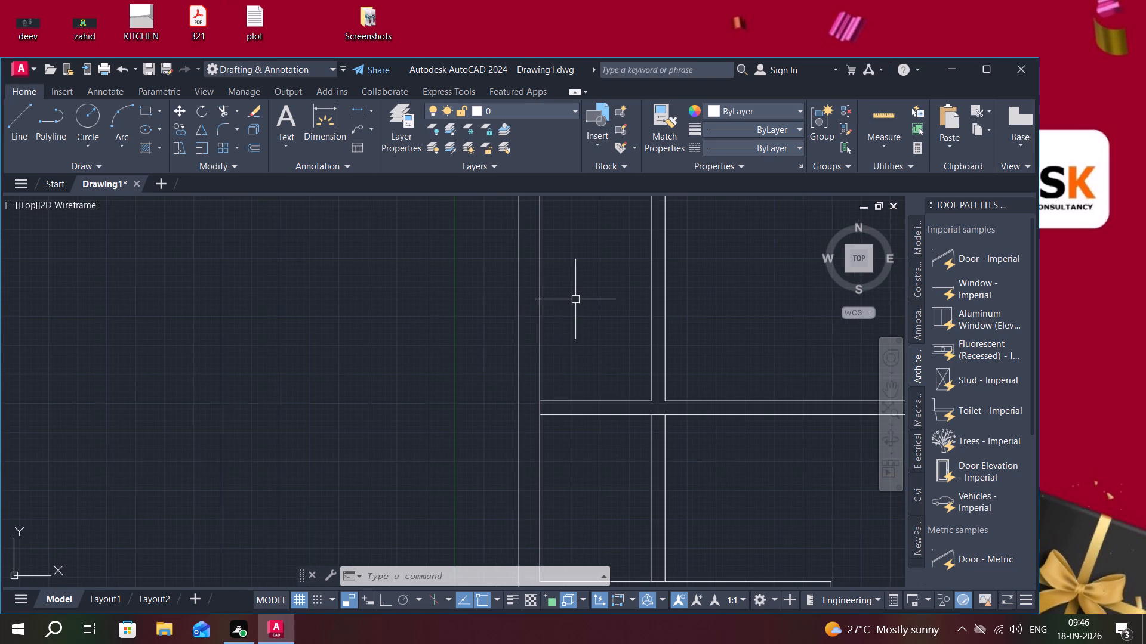
scroll(587, 327, "down", 2)
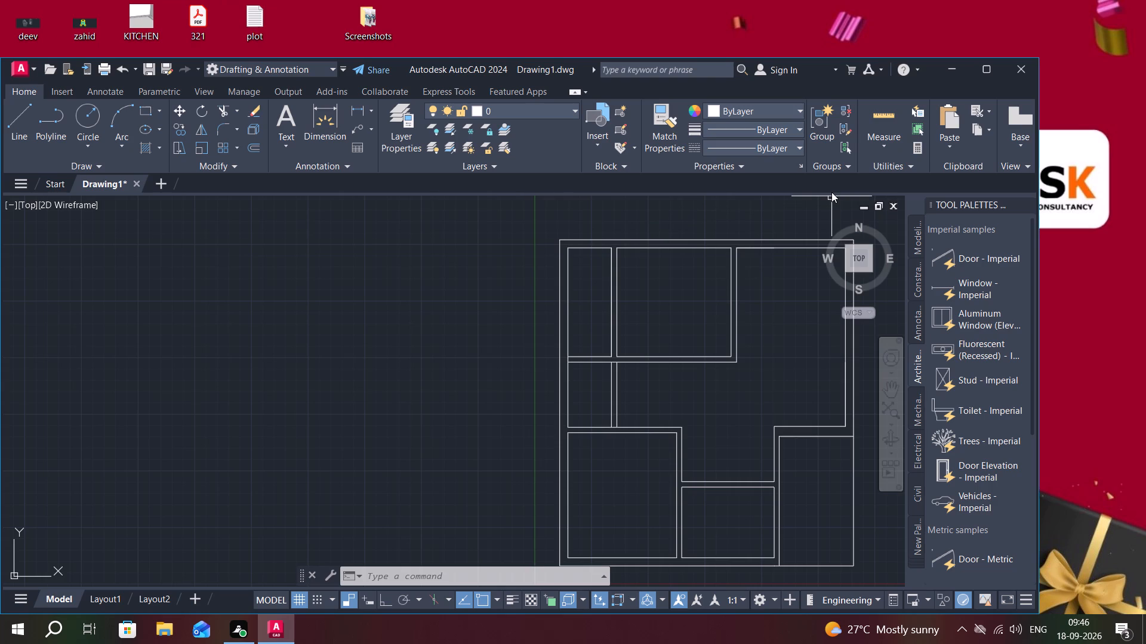
key("Escape")
Offset the narrow northwest room's inner north wall line 7' to the south.
type("o")
key("space")
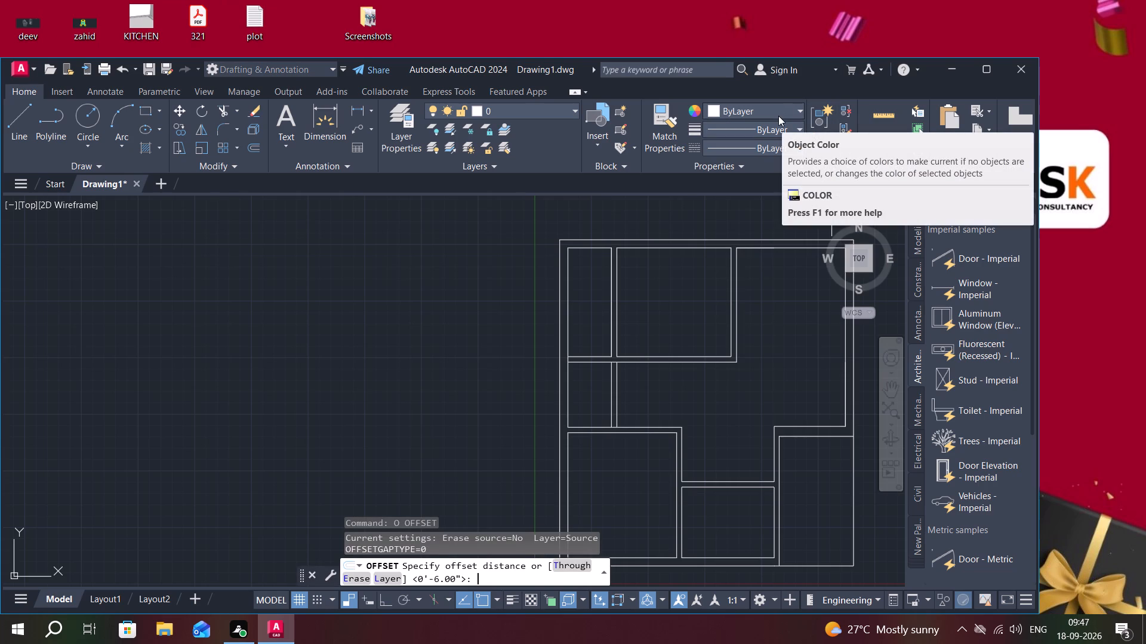
key("1")
key("BackSpace")
key("7")
key("apostrophe")
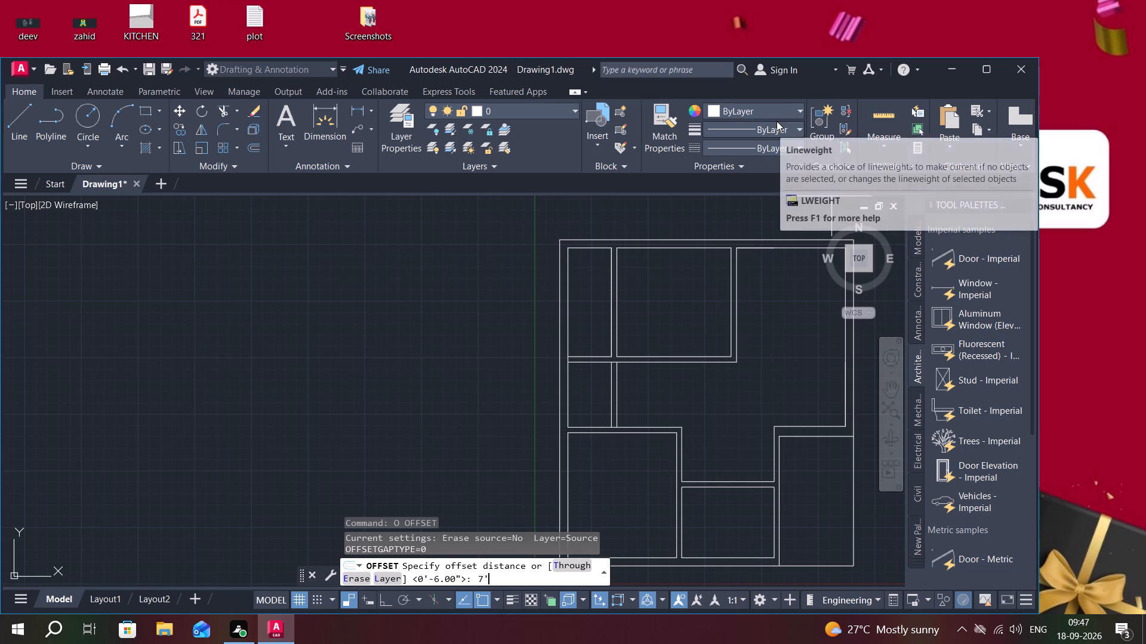
key("space")
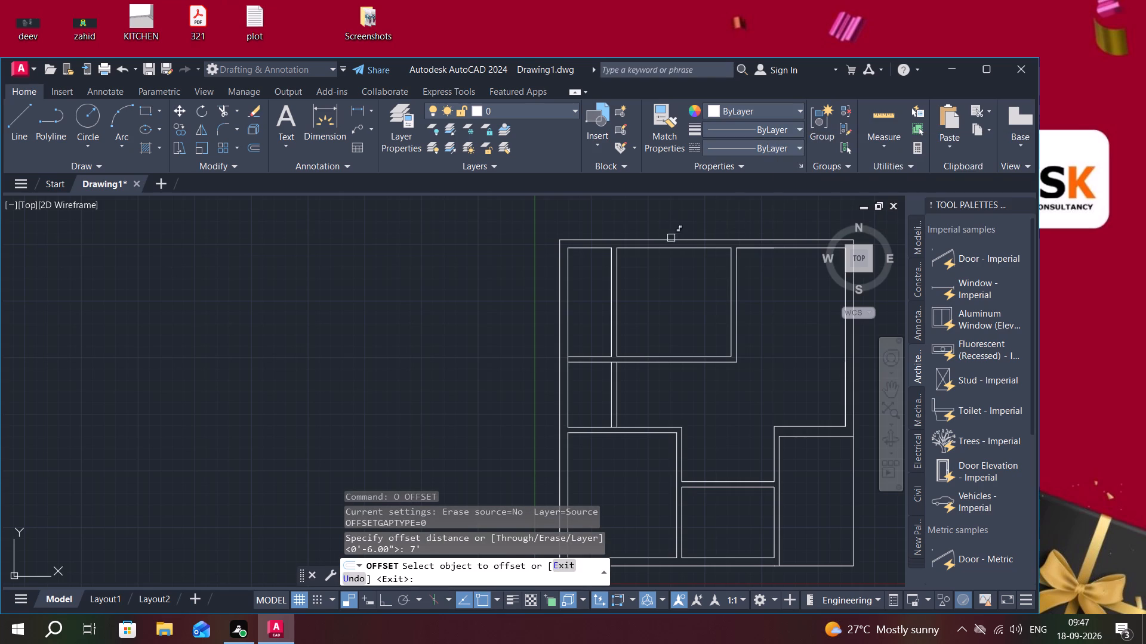
left_click(586, 247)
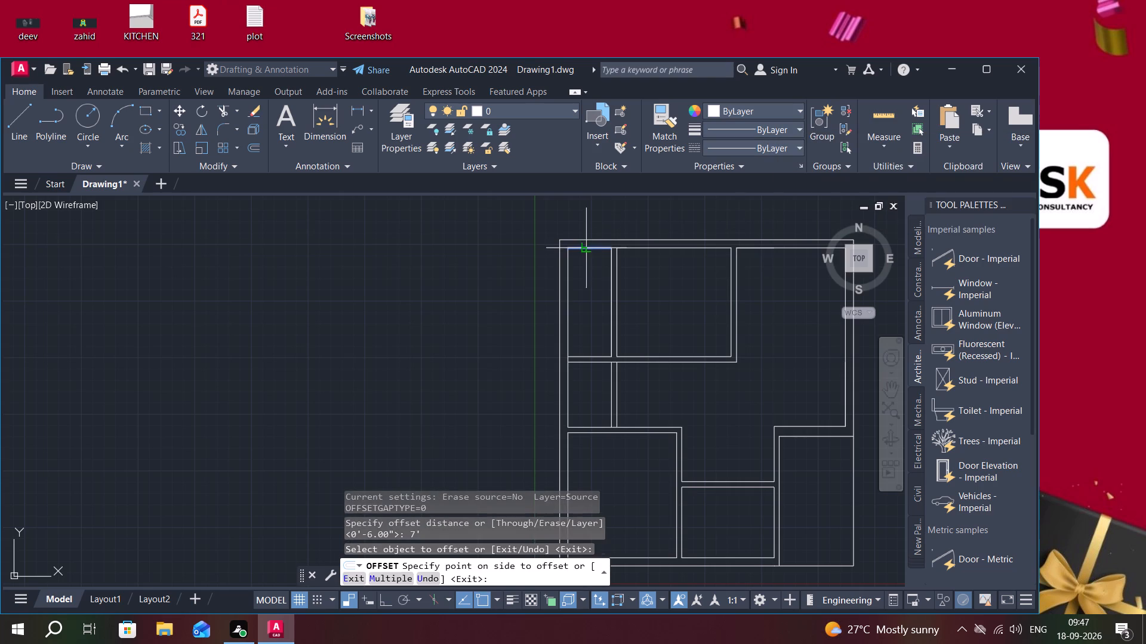
left_click(586, 320)
key("Escape")
Offset the new partition line in the narrow northwest room 6" to the south to form a wall.
type("o 6\"")
key("Return")
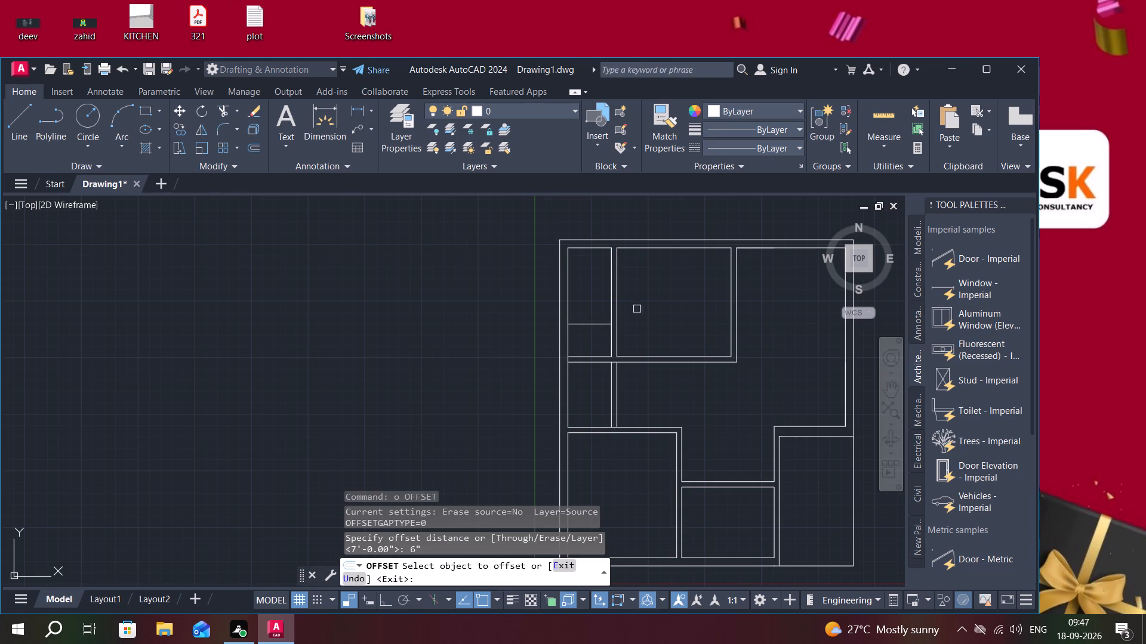
left_click(594, 327)
left_click(596, 347)
key("Escape")
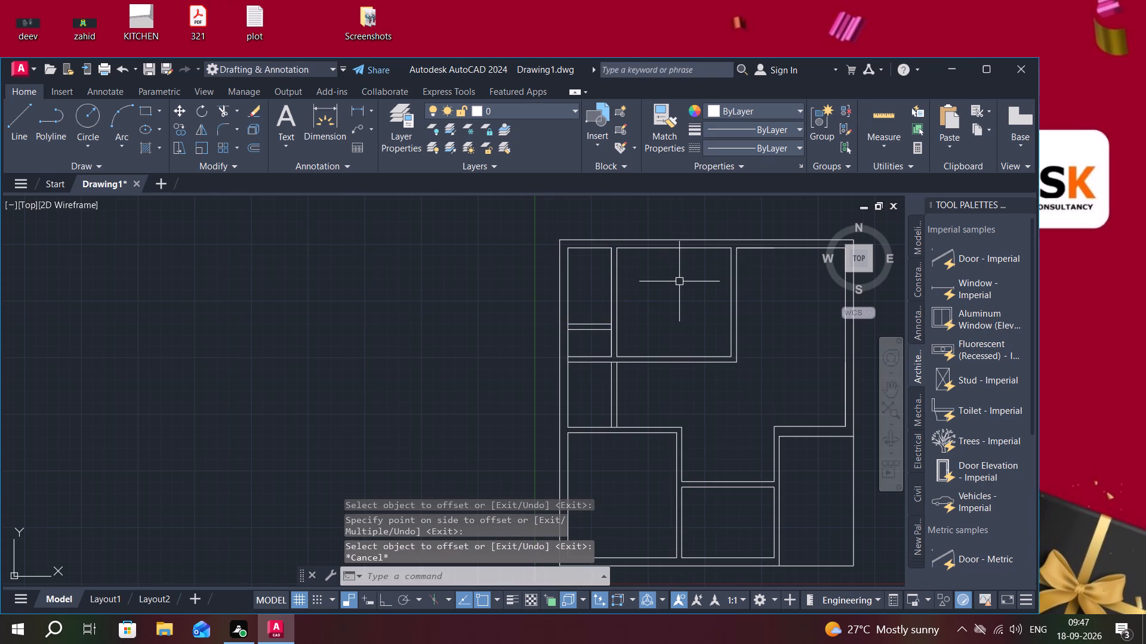
Trim the vertical wall lines between the two new partition lines at both ends of the narrow northwest room's partition wall.
key("t")
type("r")
key("space")
scroll(627, 332, "up", 2)
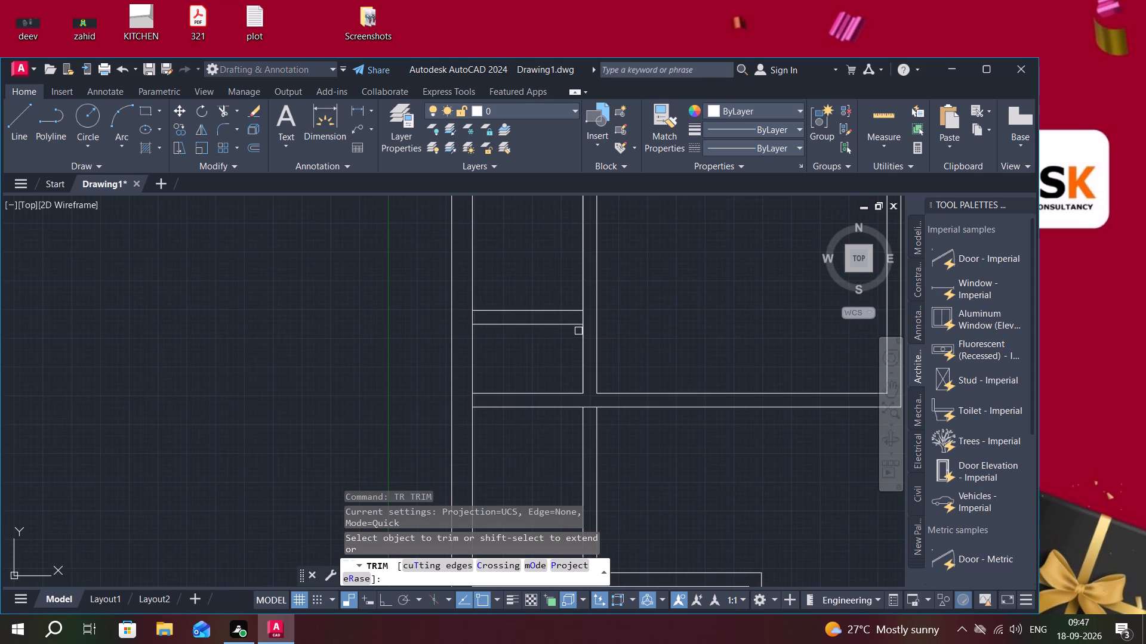
scroll(581, 317, "up", 3)
left_click(583, 316)
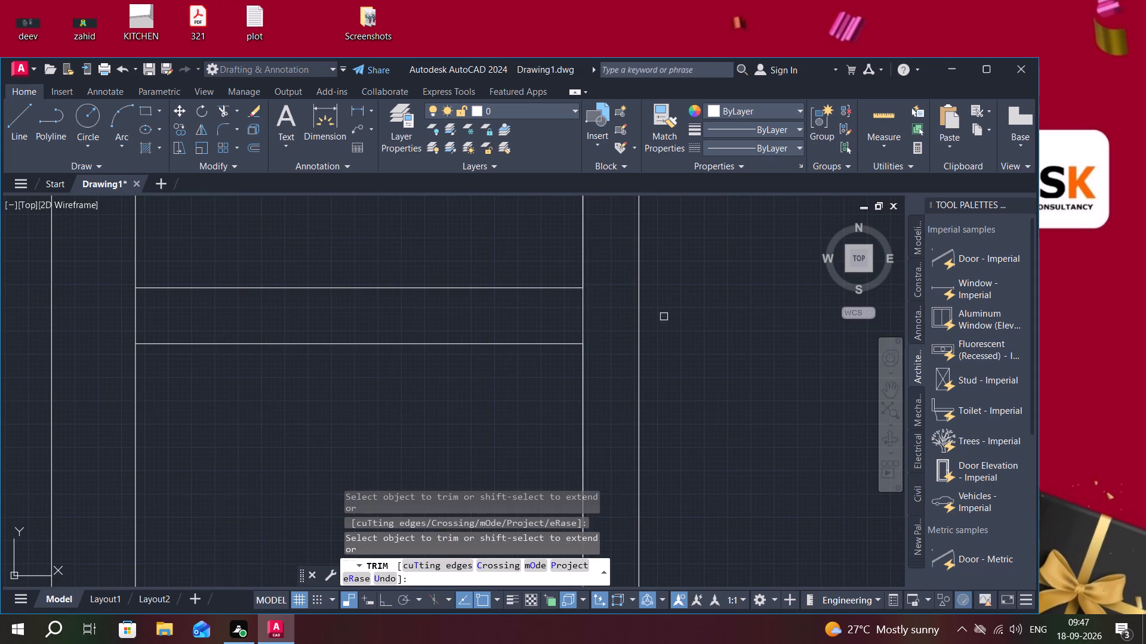
left_click(582, 306)
scroll(458, 429, "down", 2)
middle_click_drag(471, 423, 478, 420)
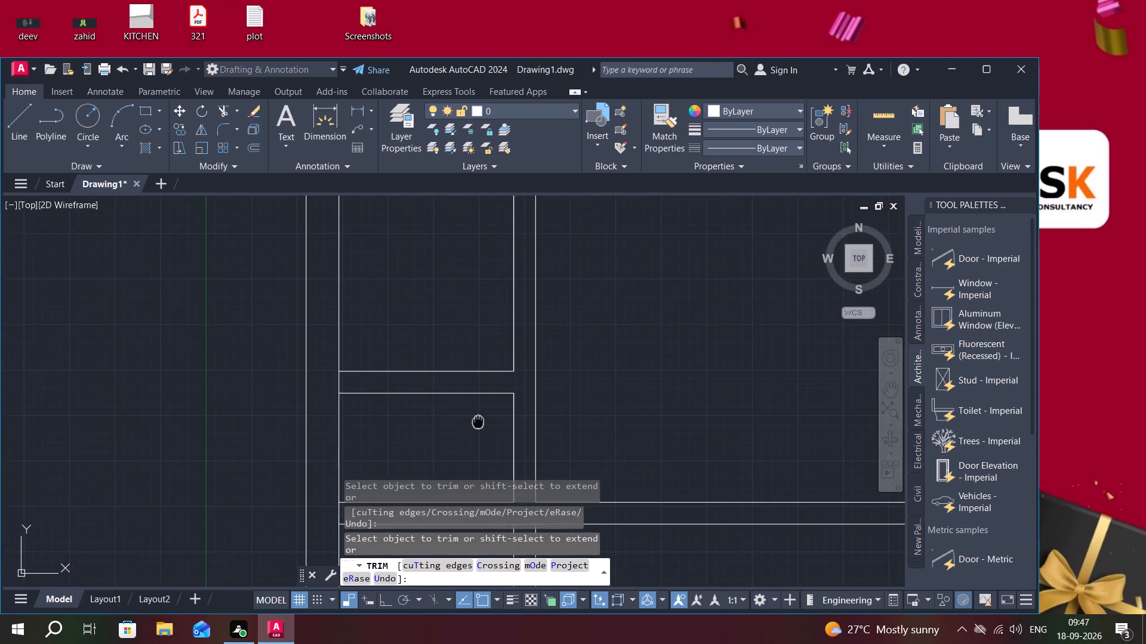
middle_click_drag(478, 420, 556, 389)
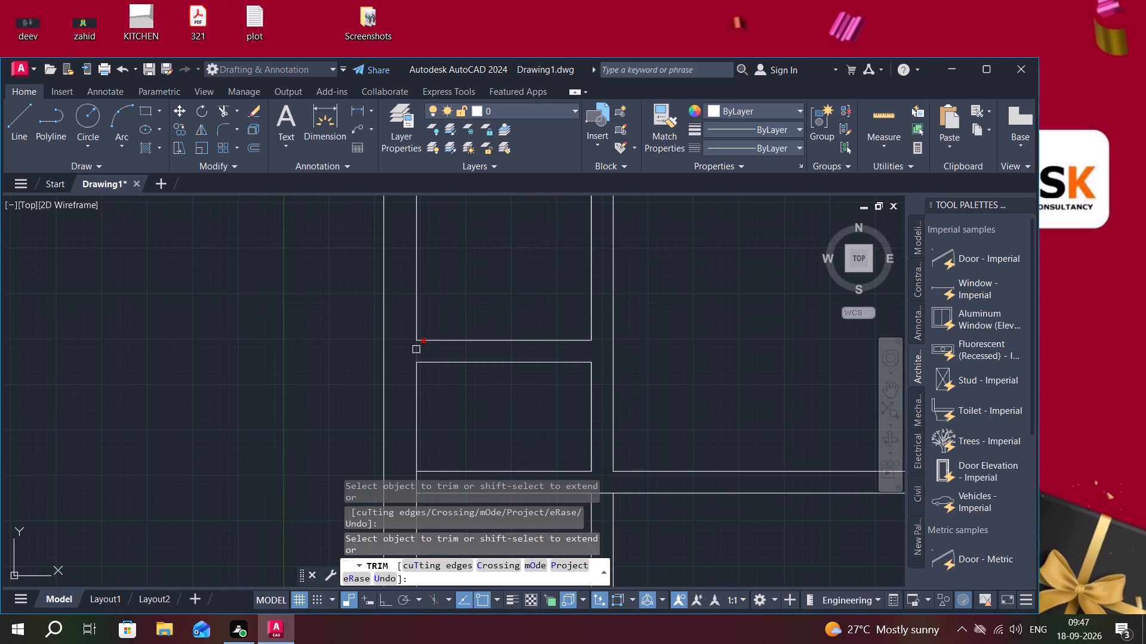
left_click(416, 349)
middle_click_drag(474, 423, 480, 377)
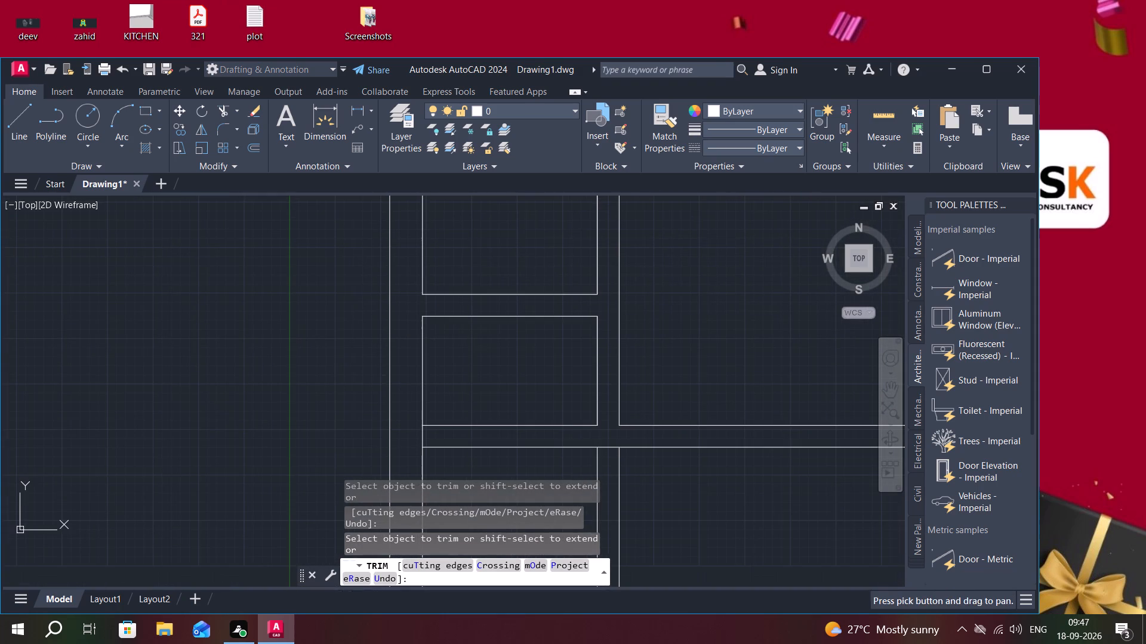
key("Escape")
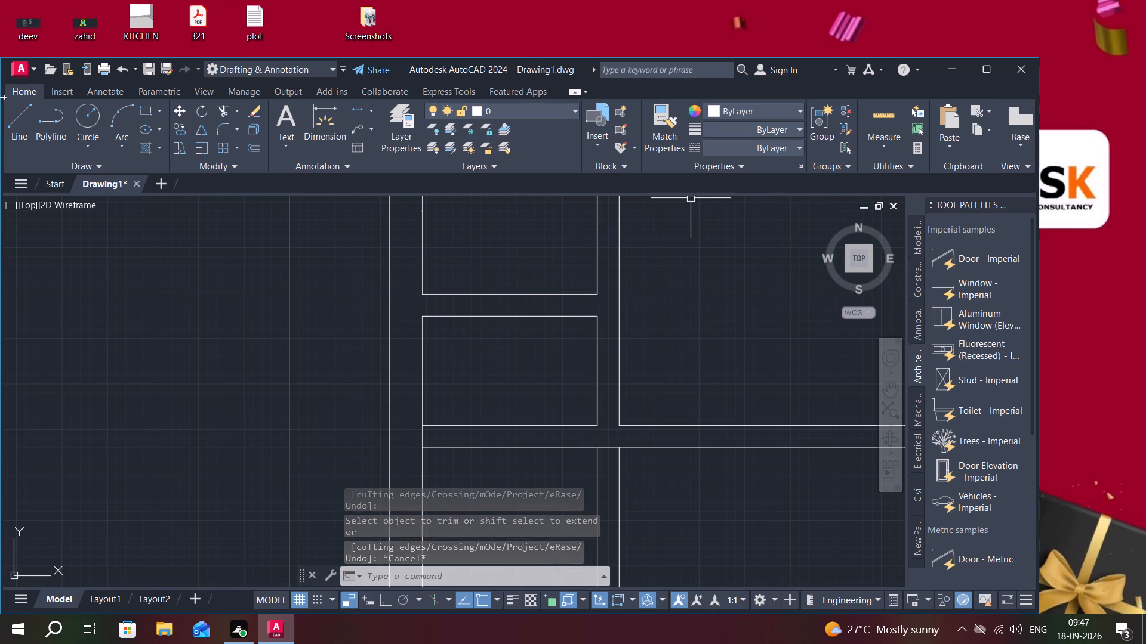
Draw two crossing diagonal lines corner to corner in the small room south of the new northwest partition.
left_click(10, 109)
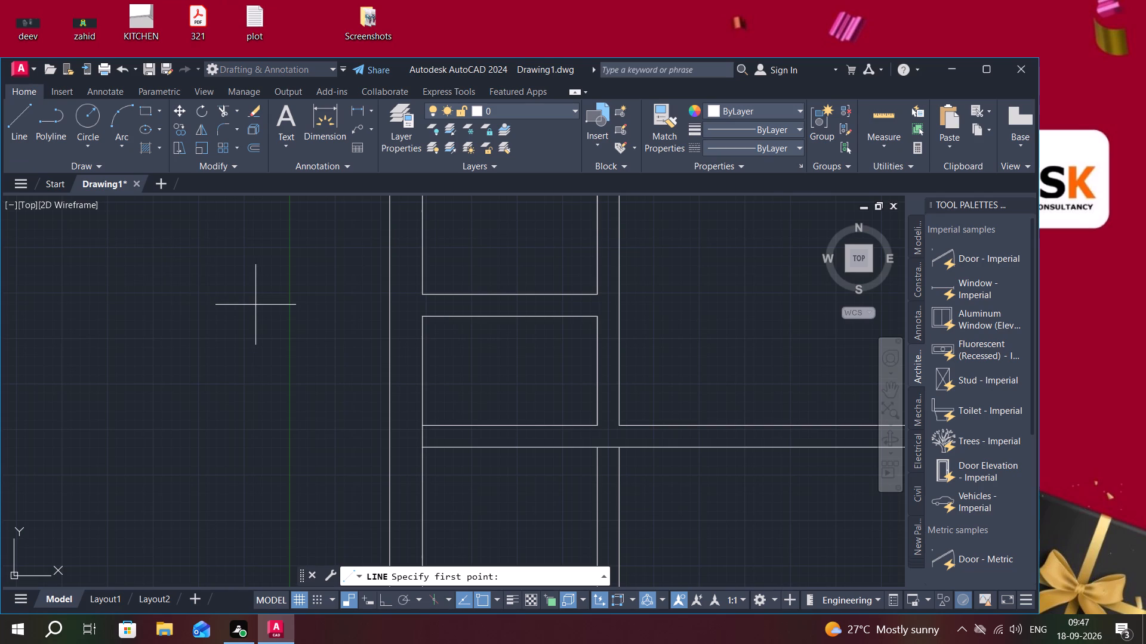
left_click(423, 317)
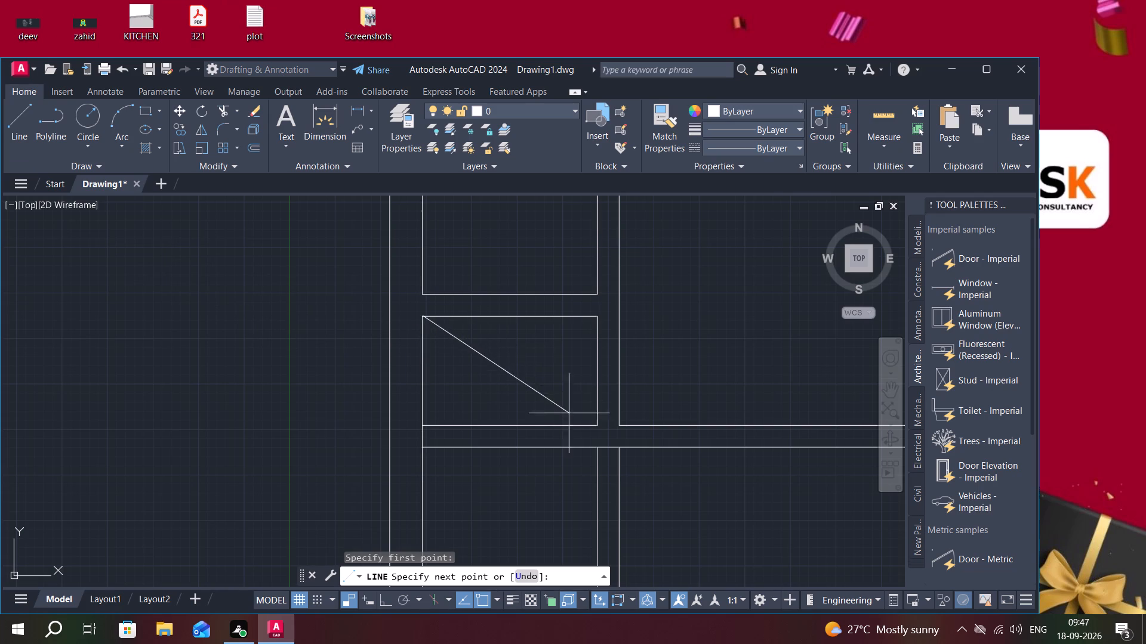
left_click(596, 426)
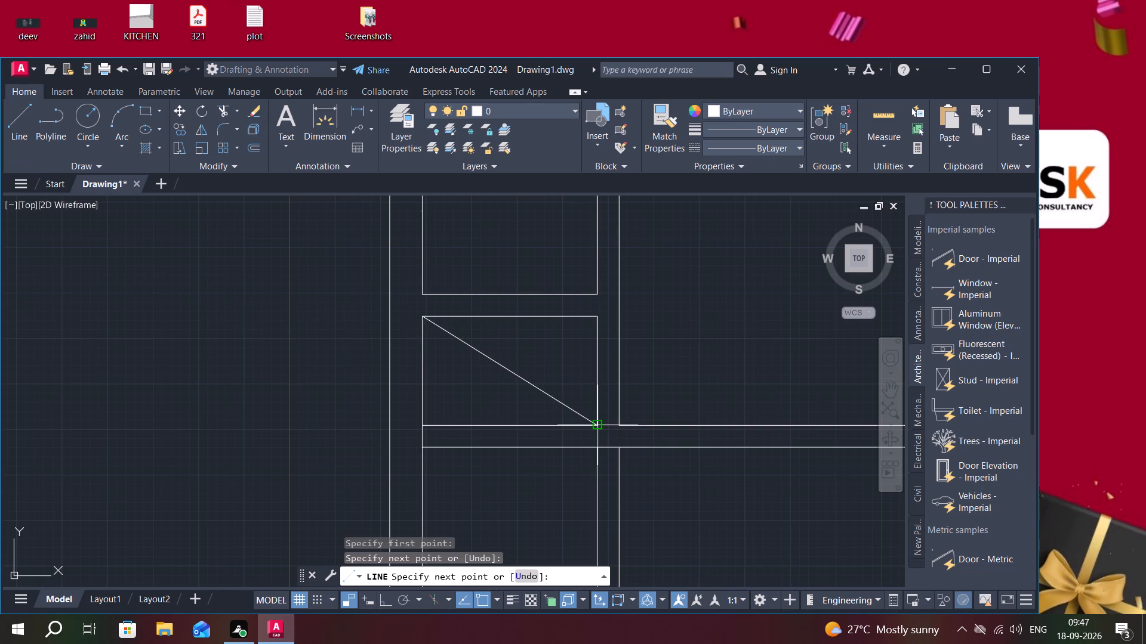
key("Escape")
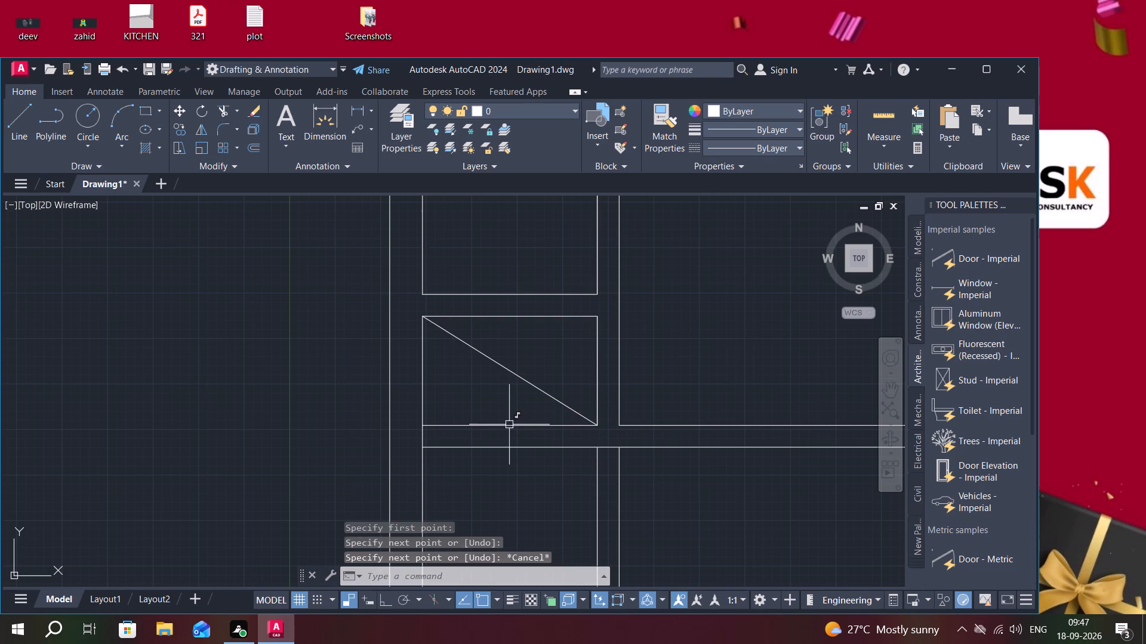
key("space")
left_click(421, 429)
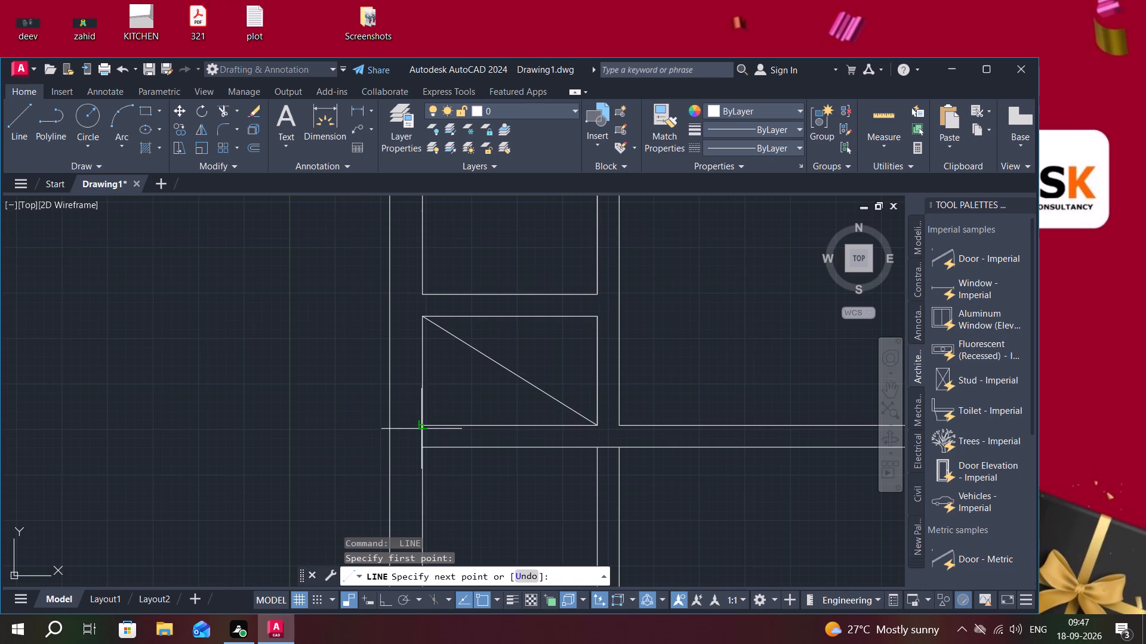
left_click(594, 319)
key("Escape")
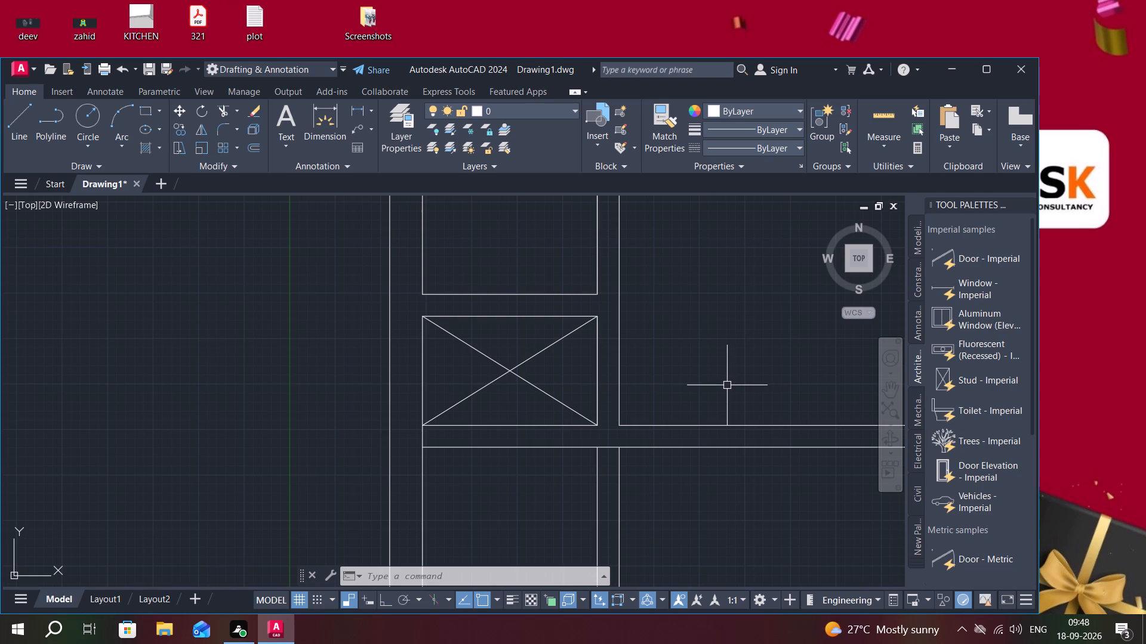
Insert a Door - Imperial block in the north-central room and set its leaf to swing fully open, perpendicular to the opening.
middle_click_drag(649, 422, 583, 432)
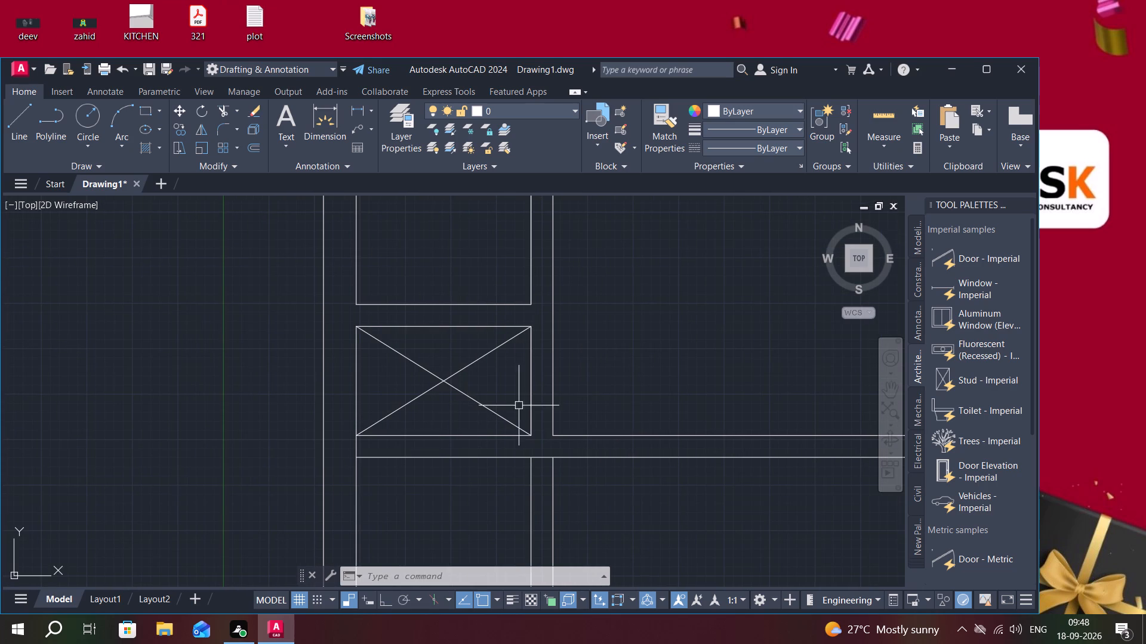
middle_click_drag(541, 385, 581, 352)
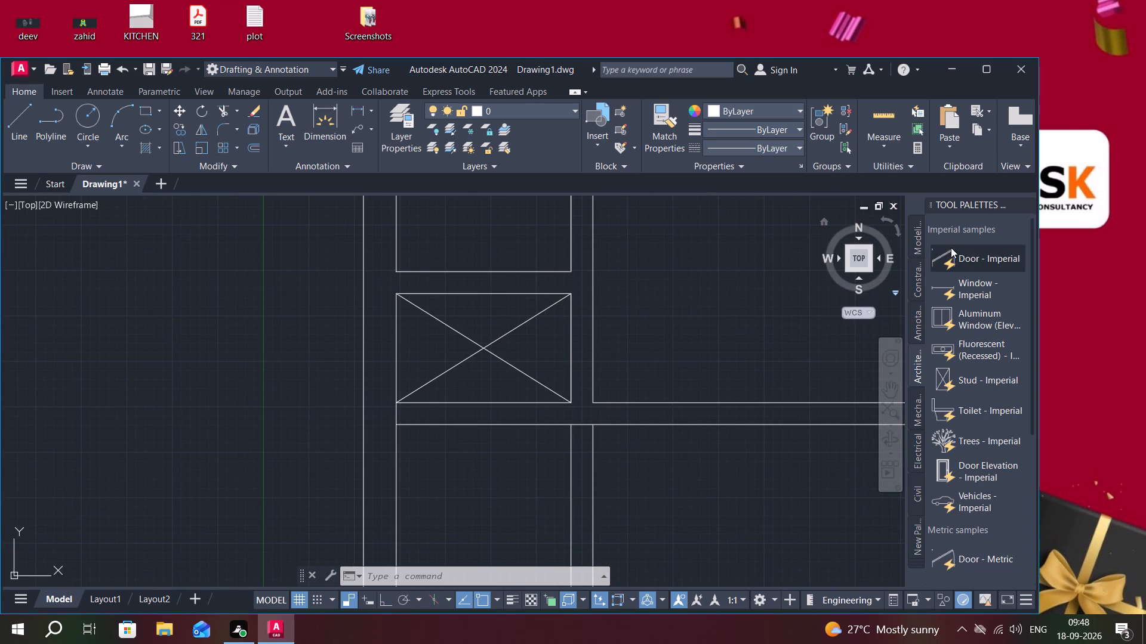
left_click(945, 253)
left_click(635, 315)
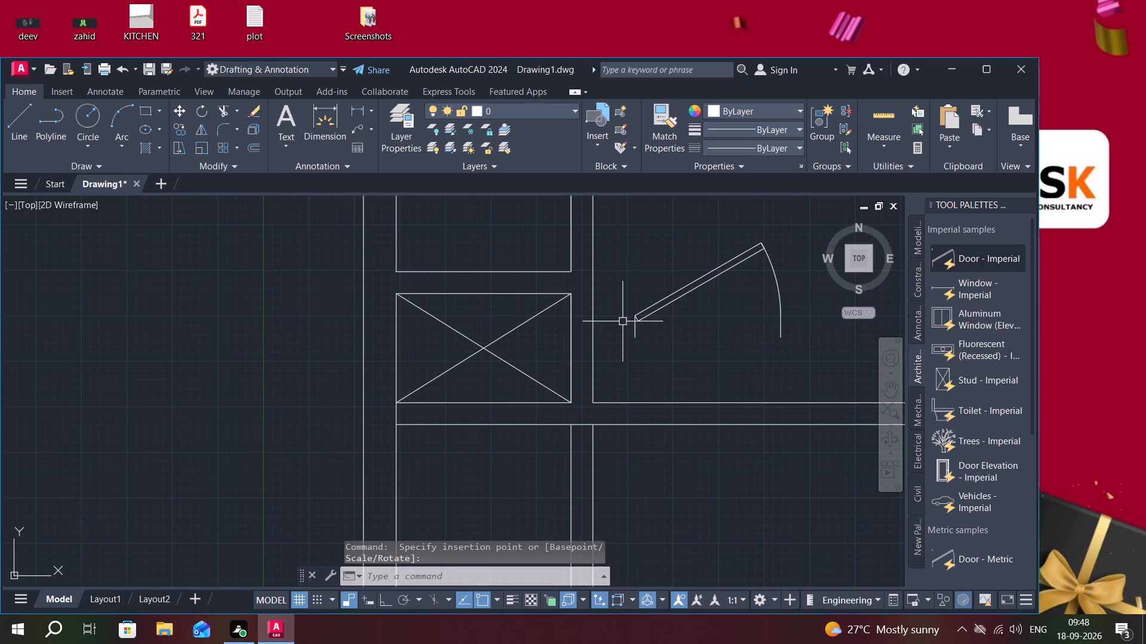
left_click(636, 318)
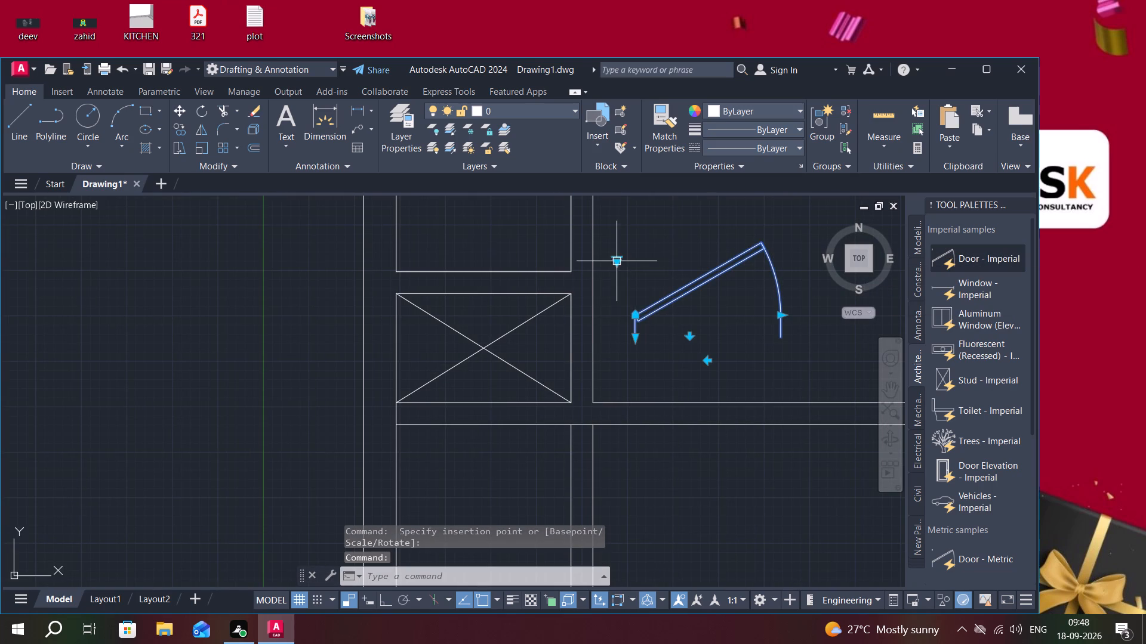
left_click(618, 264)
left_click(627, 314)
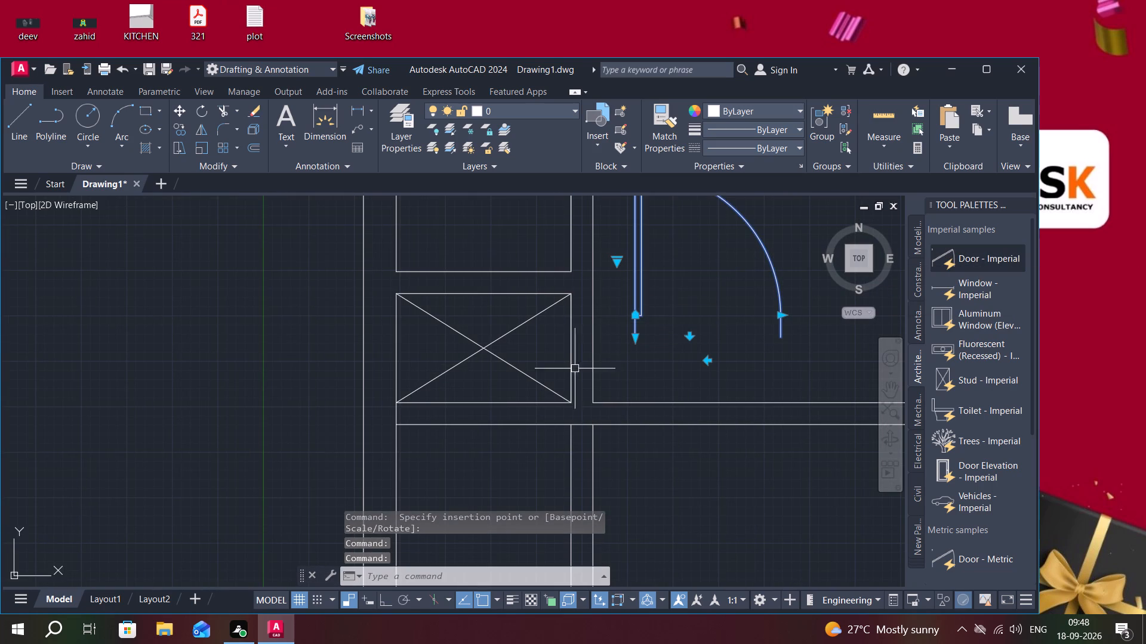
scroll(392, 383, "down", 2)
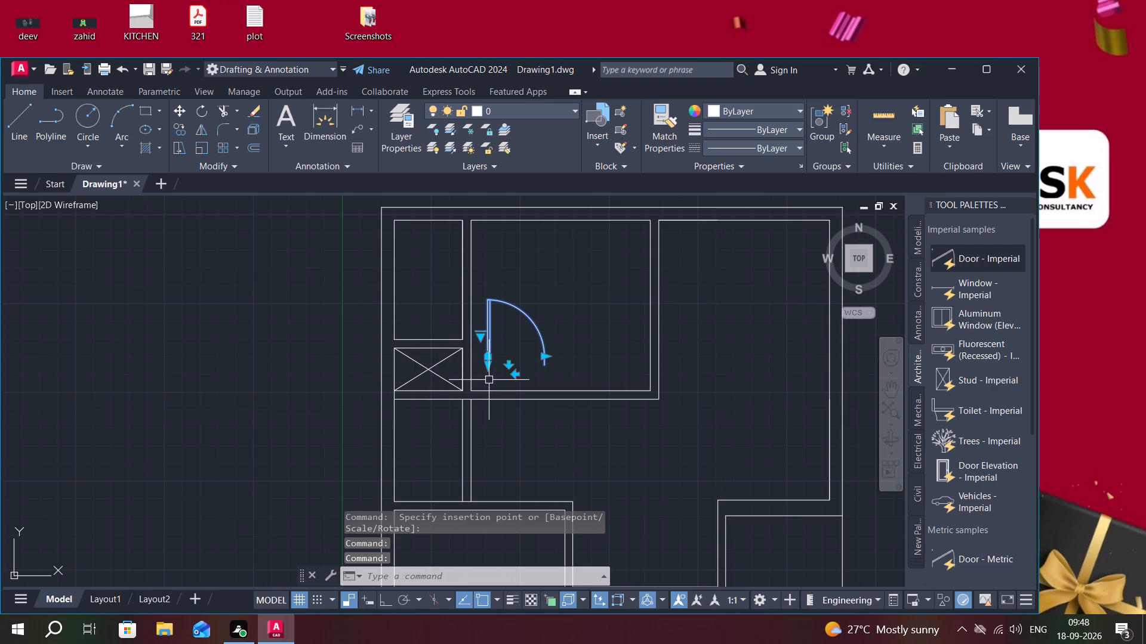
key("Escape")
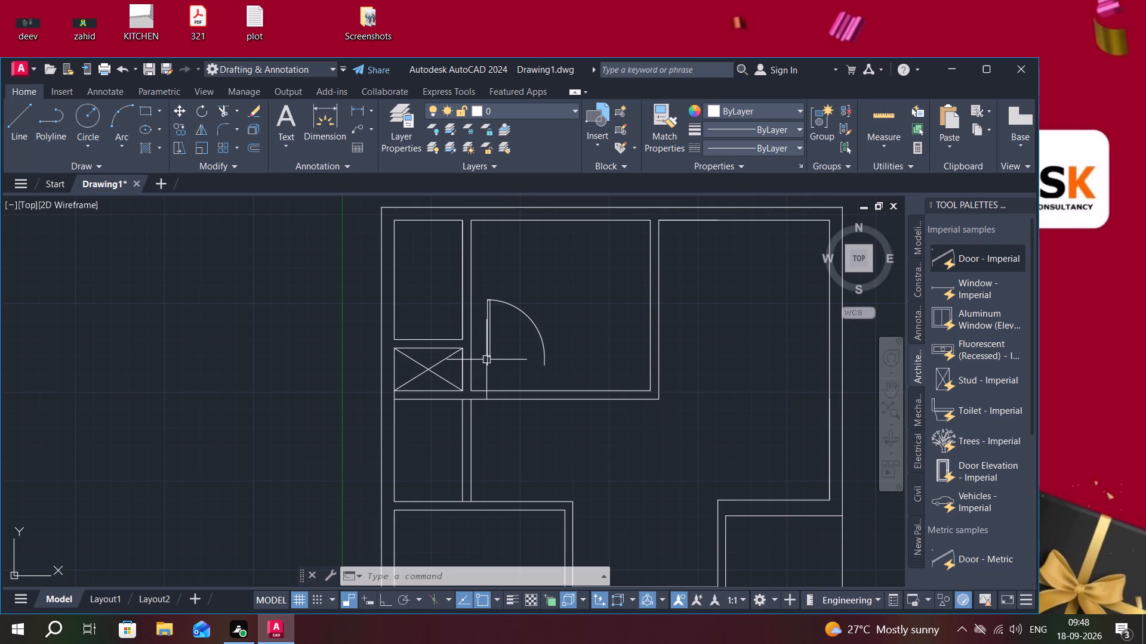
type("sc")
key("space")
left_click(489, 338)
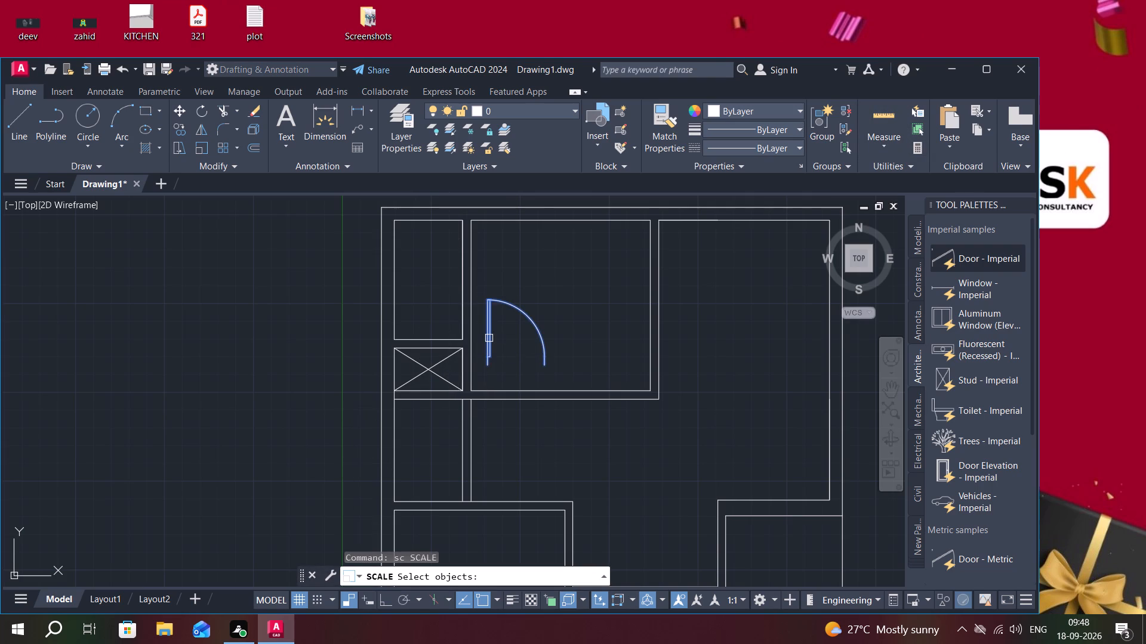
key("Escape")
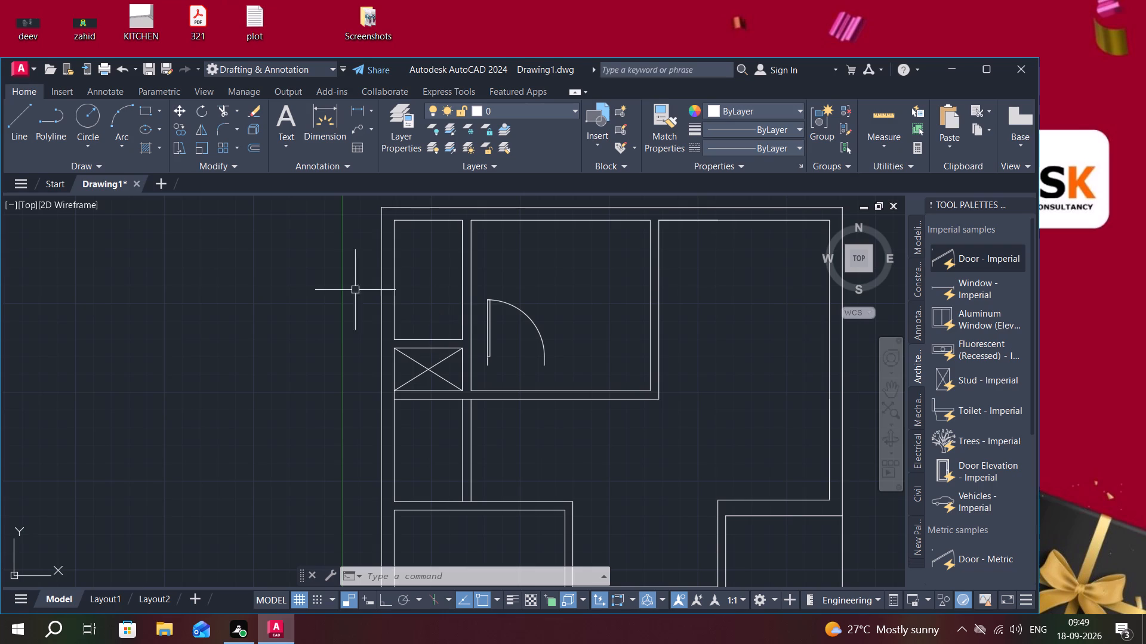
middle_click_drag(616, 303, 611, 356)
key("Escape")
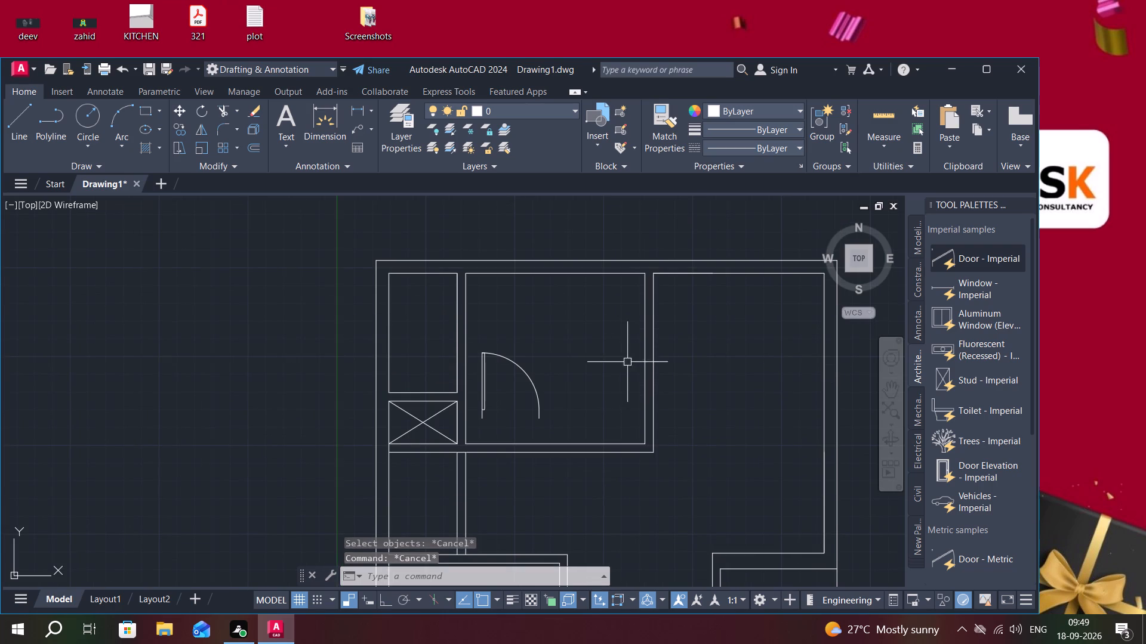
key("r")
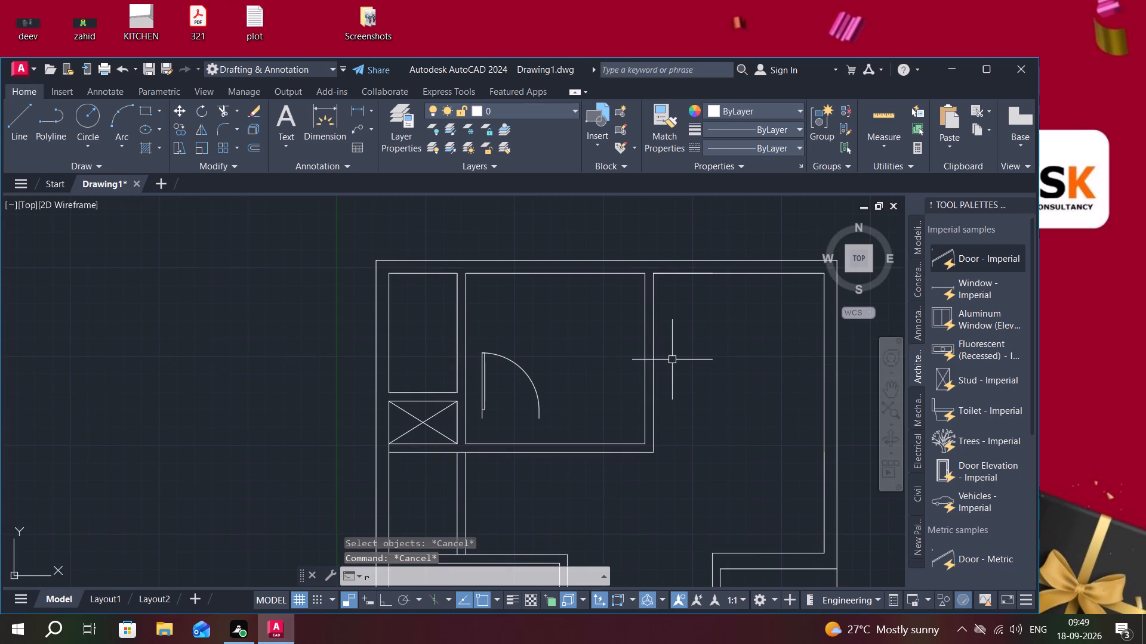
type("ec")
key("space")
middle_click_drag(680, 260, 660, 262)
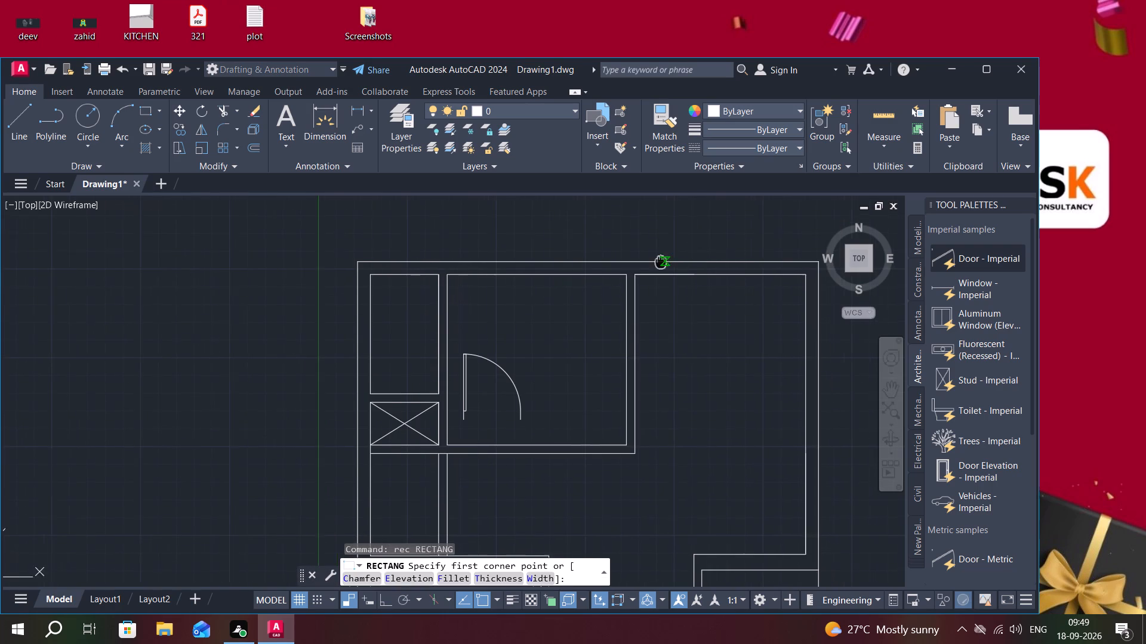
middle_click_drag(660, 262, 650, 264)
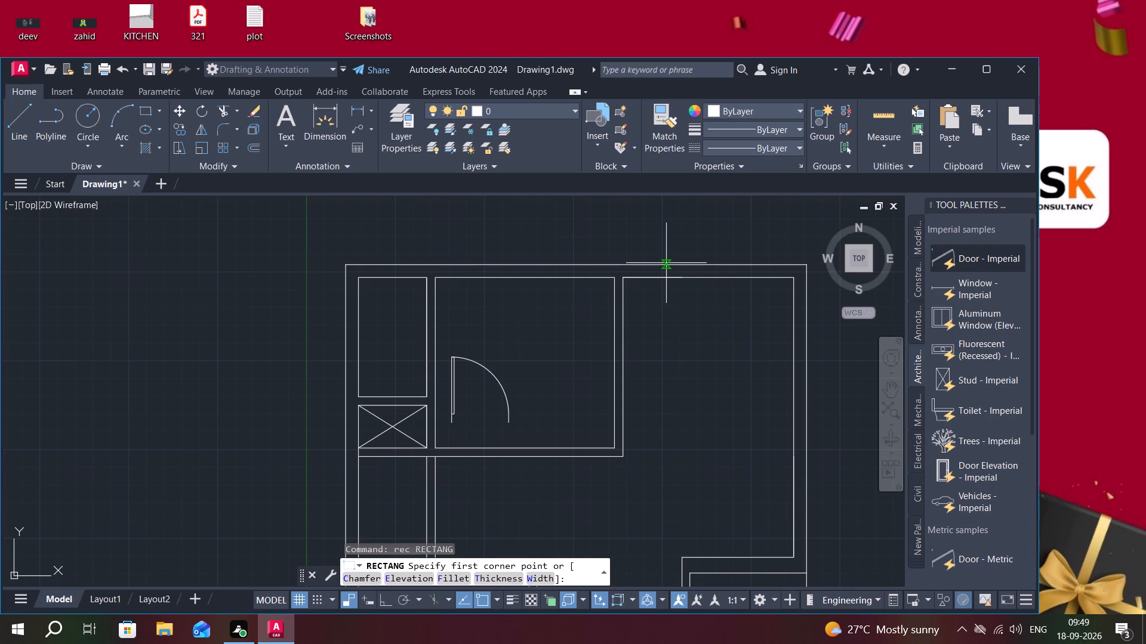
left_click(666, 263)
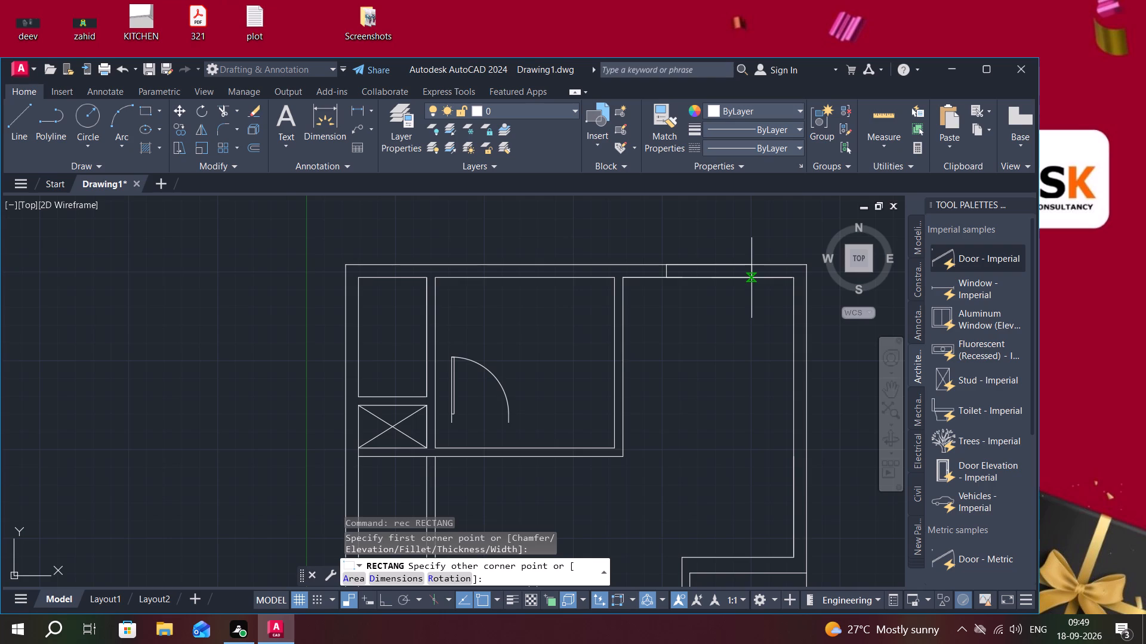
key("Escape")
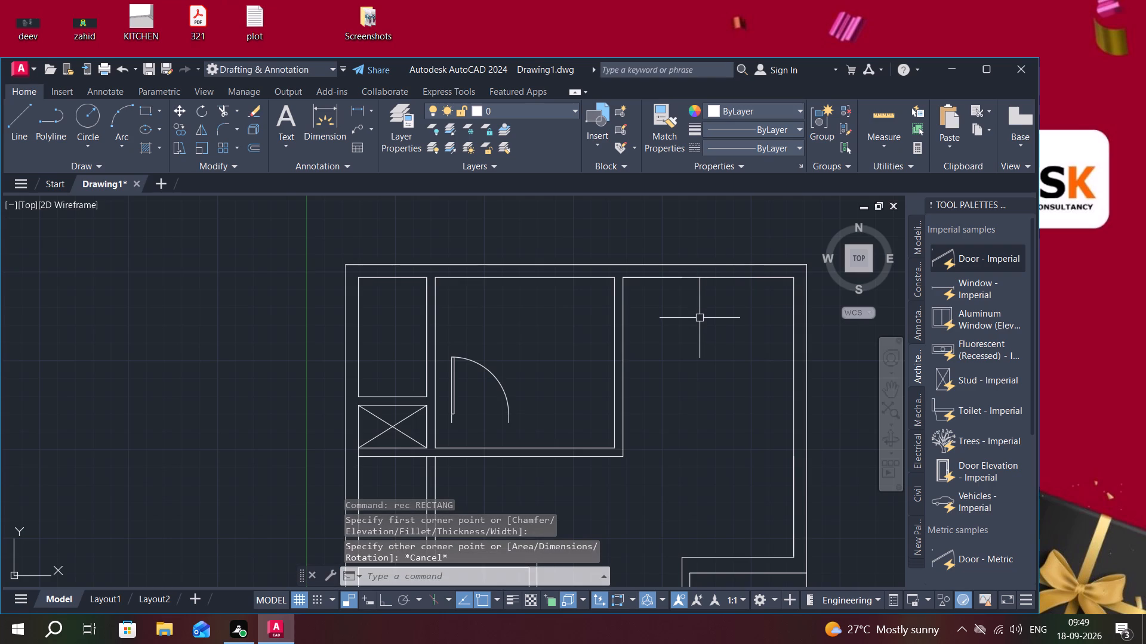
Mark a 5' wide opening in the northeast room's north wall with a line across the wall, offset 5' to the east.
key("l")
key("space")
left_click(672, 265)
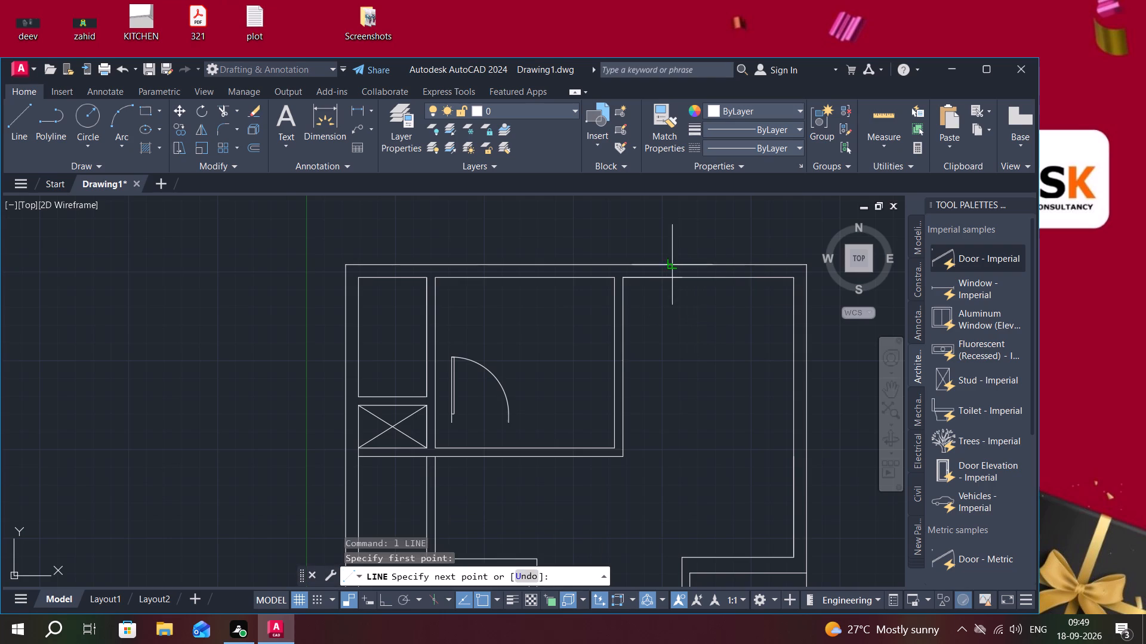
left_click(674, 277)
key("Escape")
type("o 5")
type("'")
key("space")
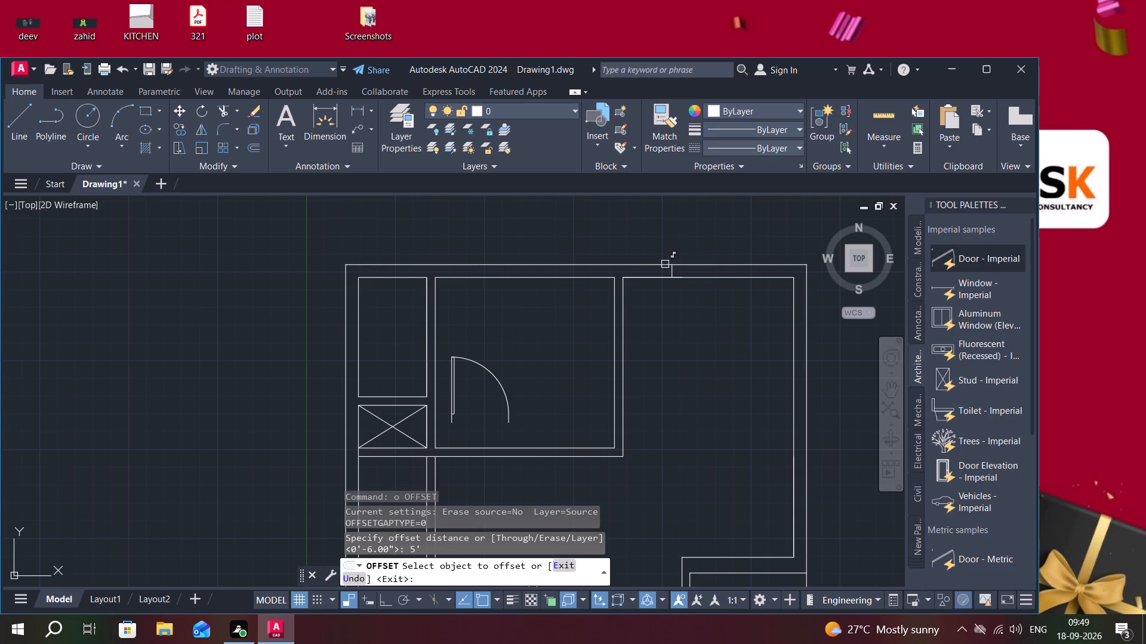
left_click(671, 268)
left_click(735, 268)
key("Escape")
Mark a 5' wide opening in the east wall near the northeast corner with a line across the wall, offset 5' to the south.
middle_click_drag(730, 358, 704, 347)
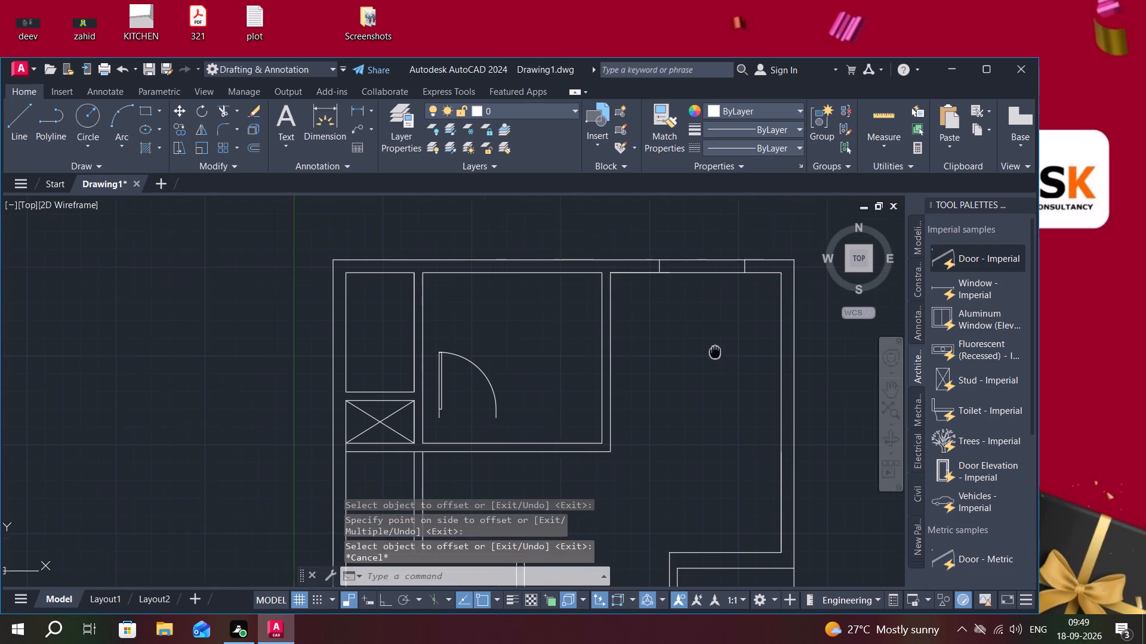
middle_click_drag(704, 347, 667, 307)
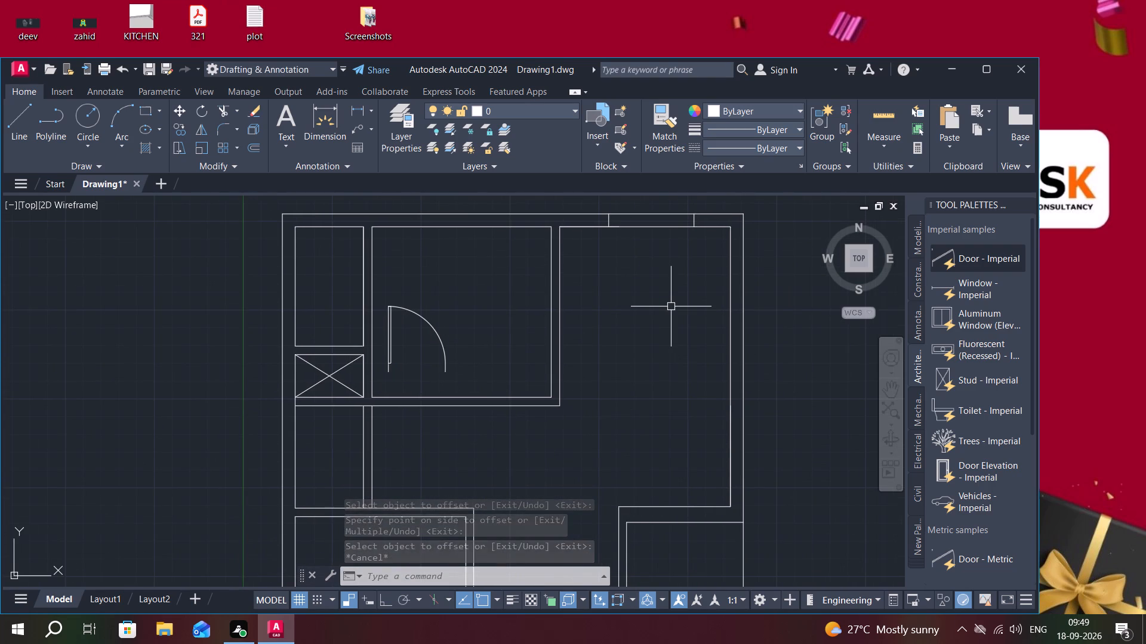
type("l")
key("space")
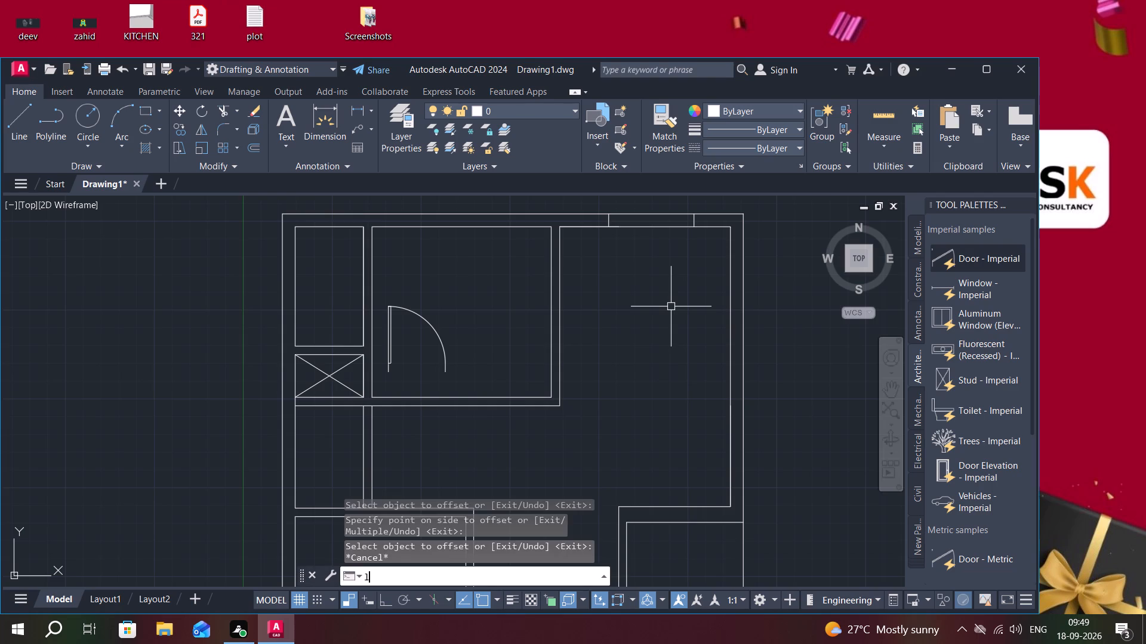
left_click(730, 246)
left_click(743, 246)
key("Escape")
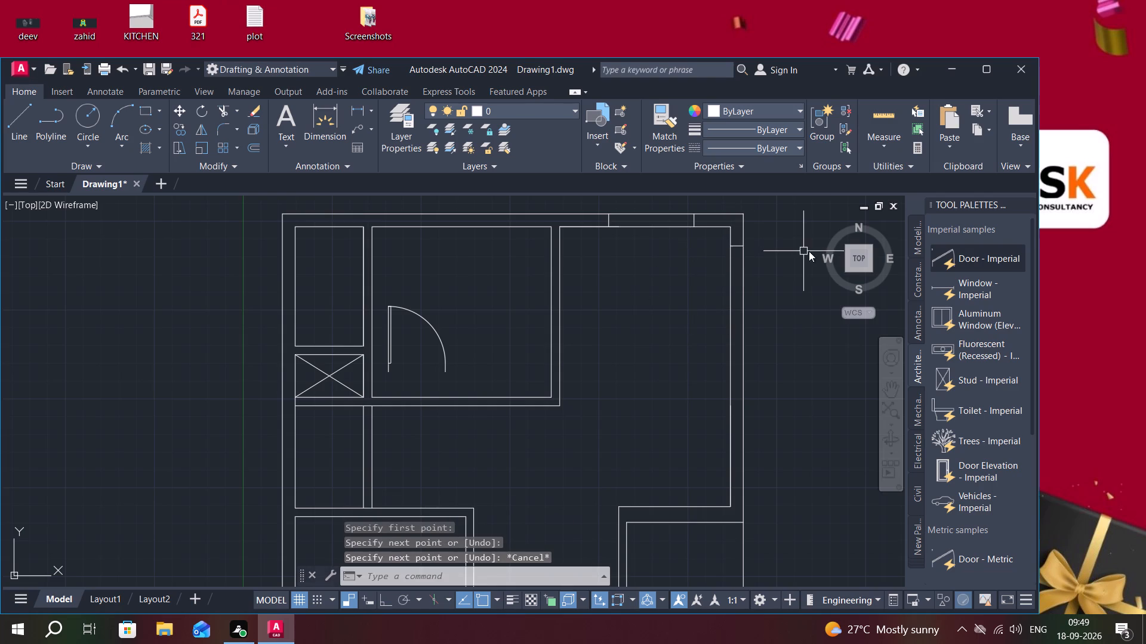
type("o")
key("space")
key("space")
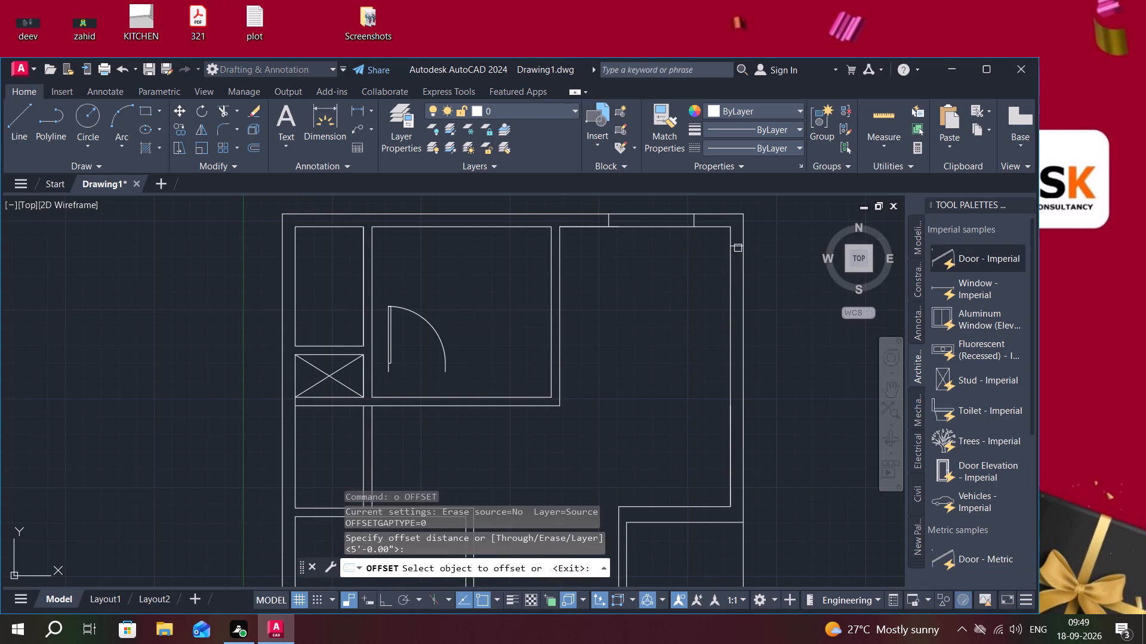
left_click(737, 248)
left_click(740, 302)
middle_click_drag(735, 333, 731, 299)
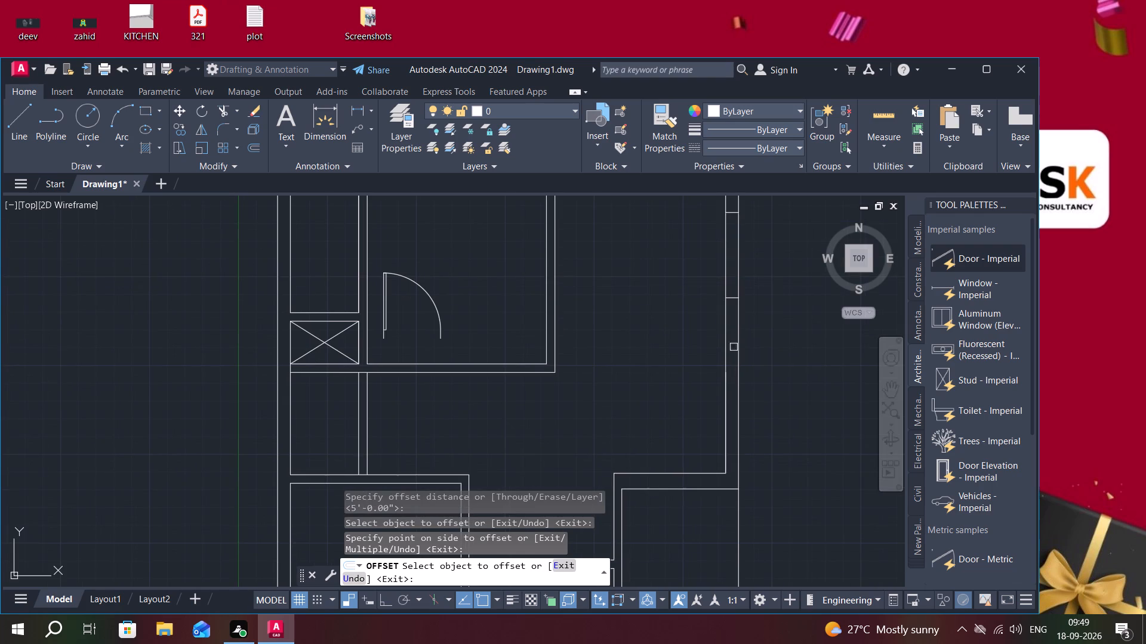
Mark a second 5' wide opening in the east wall near the large room's southeast corner with a line across the wall, offset 5' north.
key("space")
key("l")
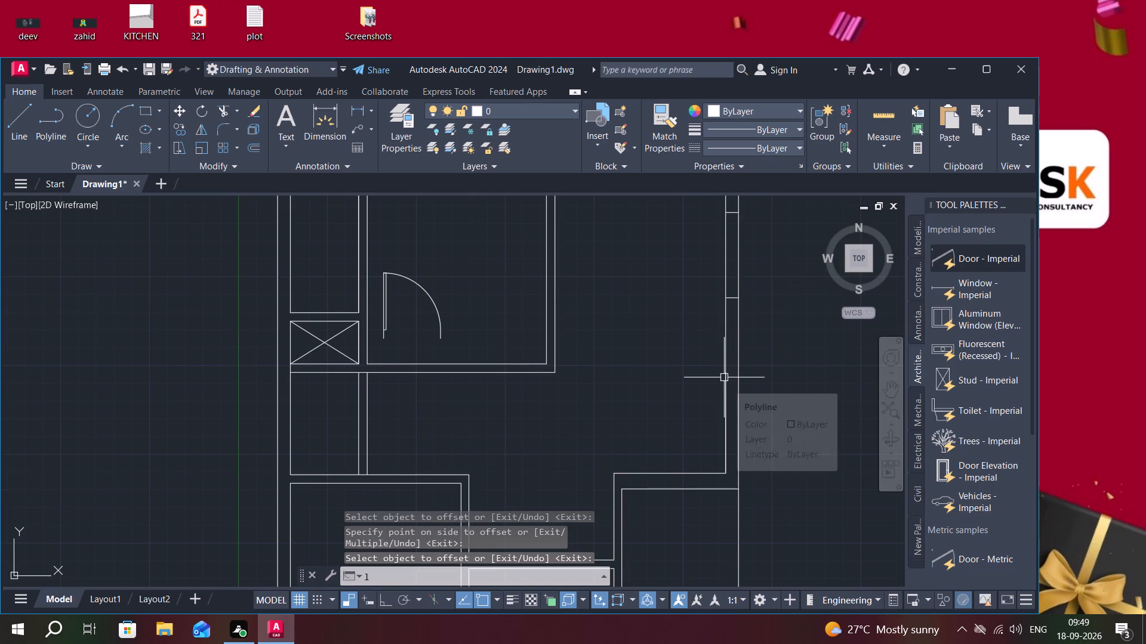
key("space")
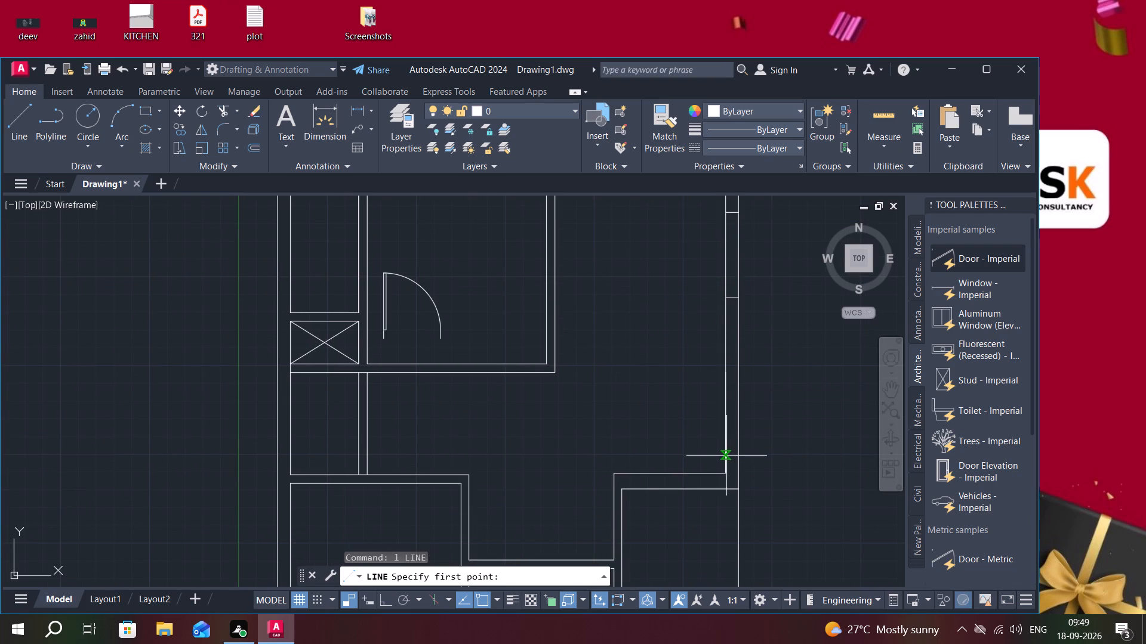
left_click(726, 456)
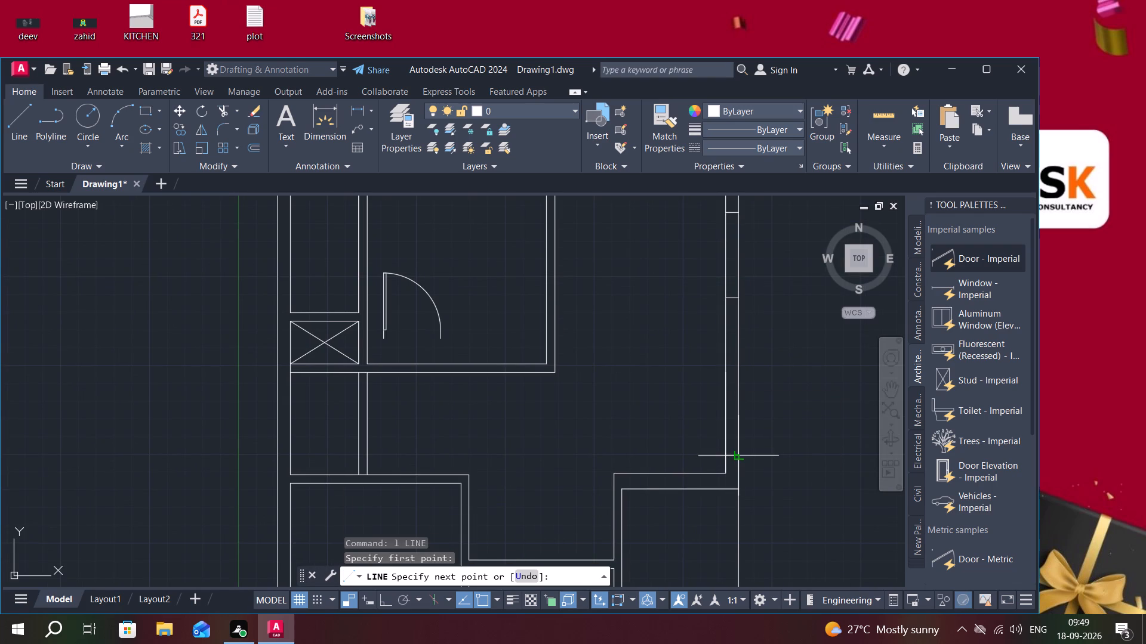
left_click(741, 454)
key("Escape")
type("o")
key("space")
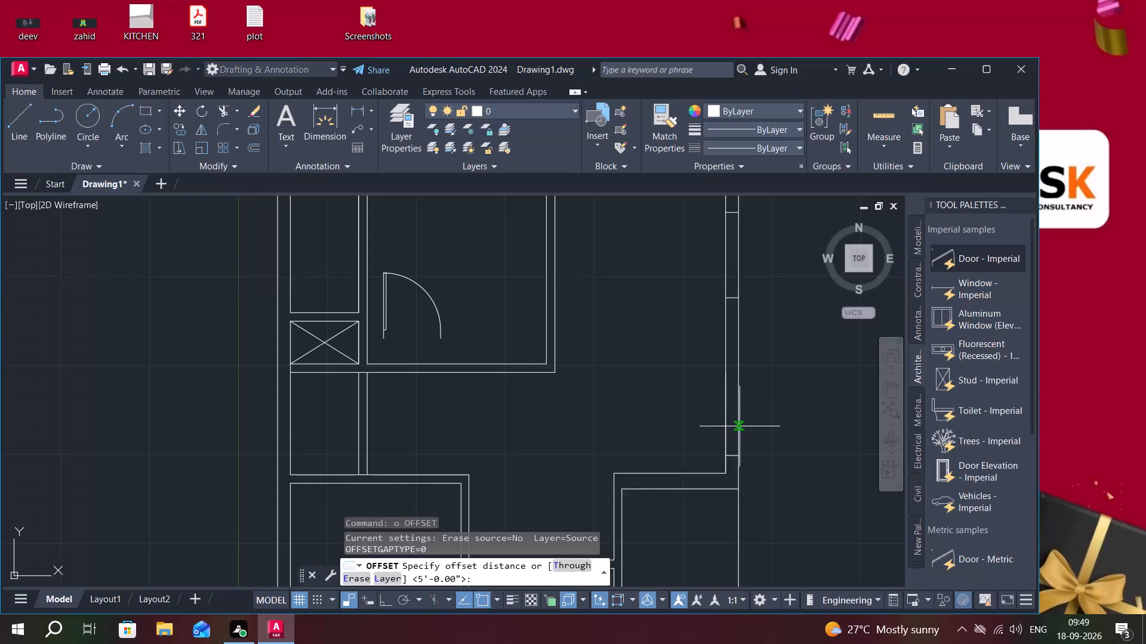
key("space")
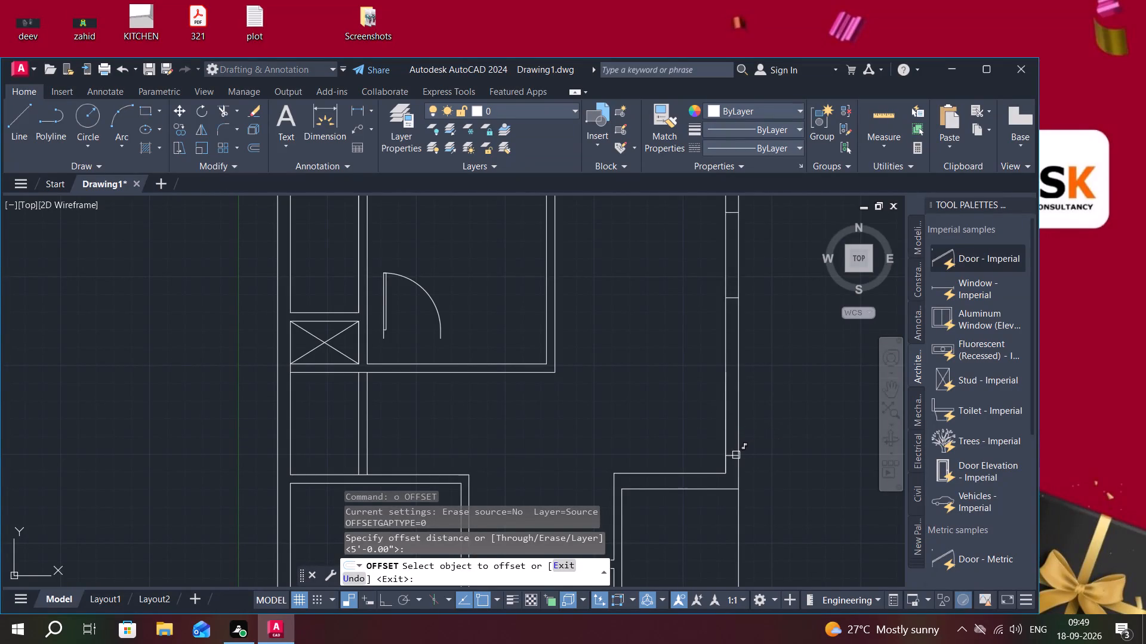
left_click(736, 455)
left_click(737, 388)
key("Escape")
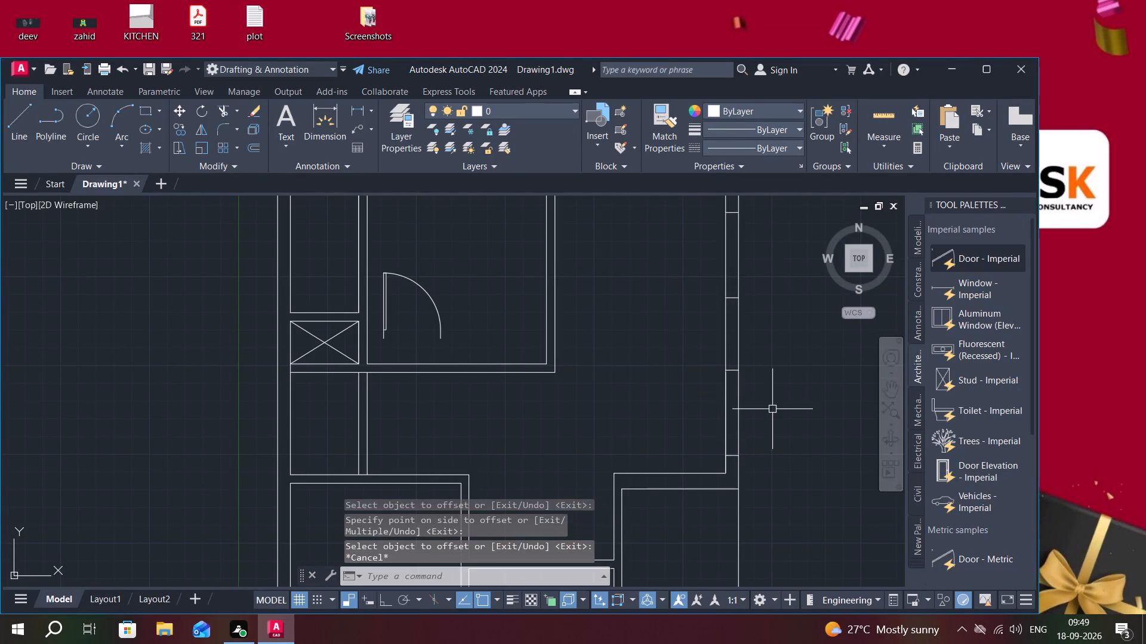
Draw a rectangle spanning the south wall's thickness near the east end of the small south-central room.
middle_click_drag(774, 409, 797, 348)
scroll(794, 383, "down", 1)
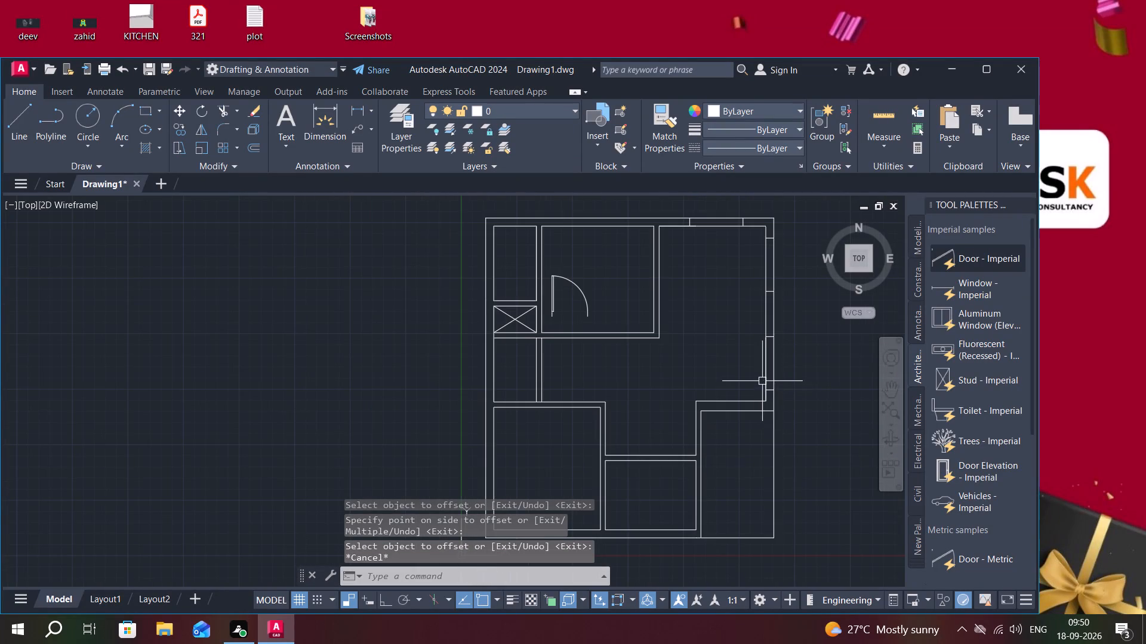
middle_click_drag(765, 357, 768, 252)
scroll(707, 423, "up", 3)
middle_click_drag(713, 413, 739, 361)
scroll(702, 418, "up", 1)
middle_click_drag(704, 417, 726, 409)
key("Escape")
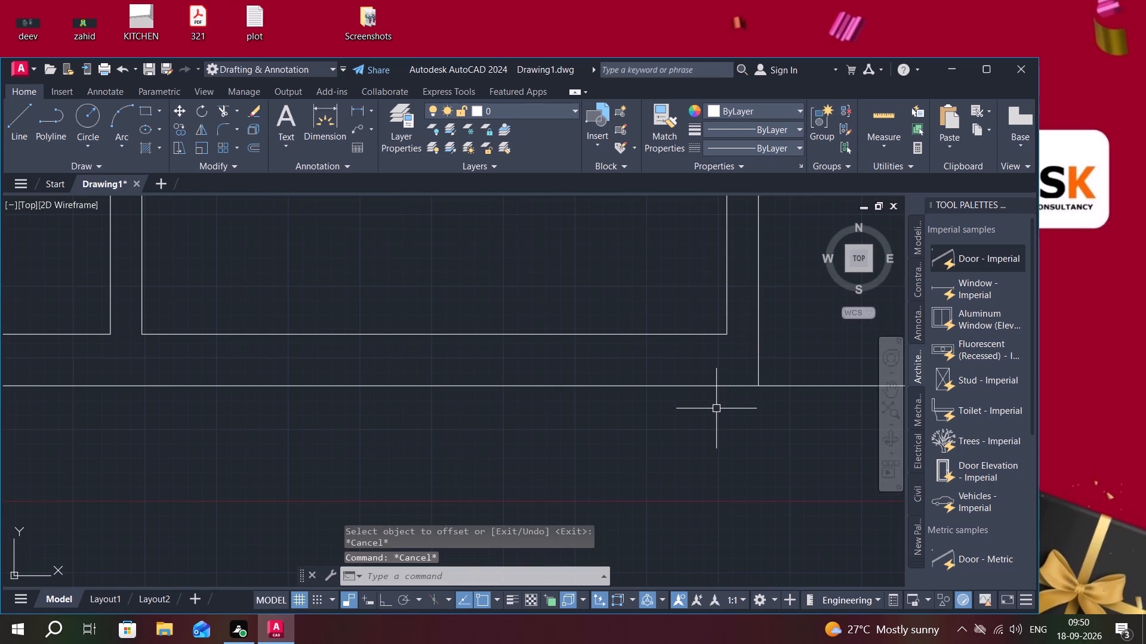
type("rec")
key("space")
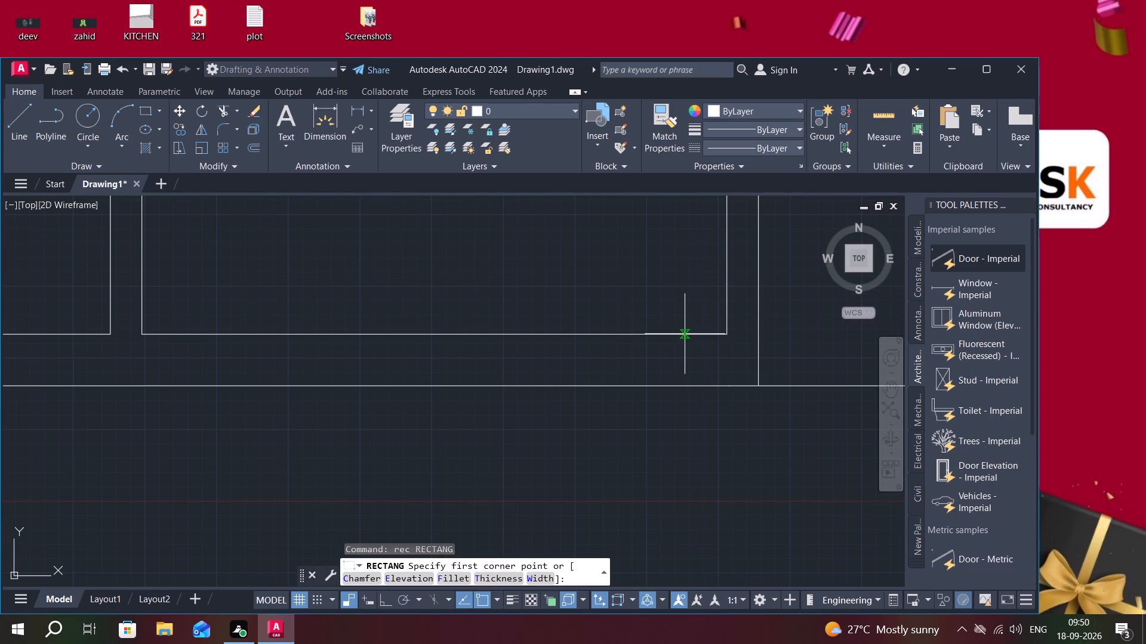
left_click(692, 336)
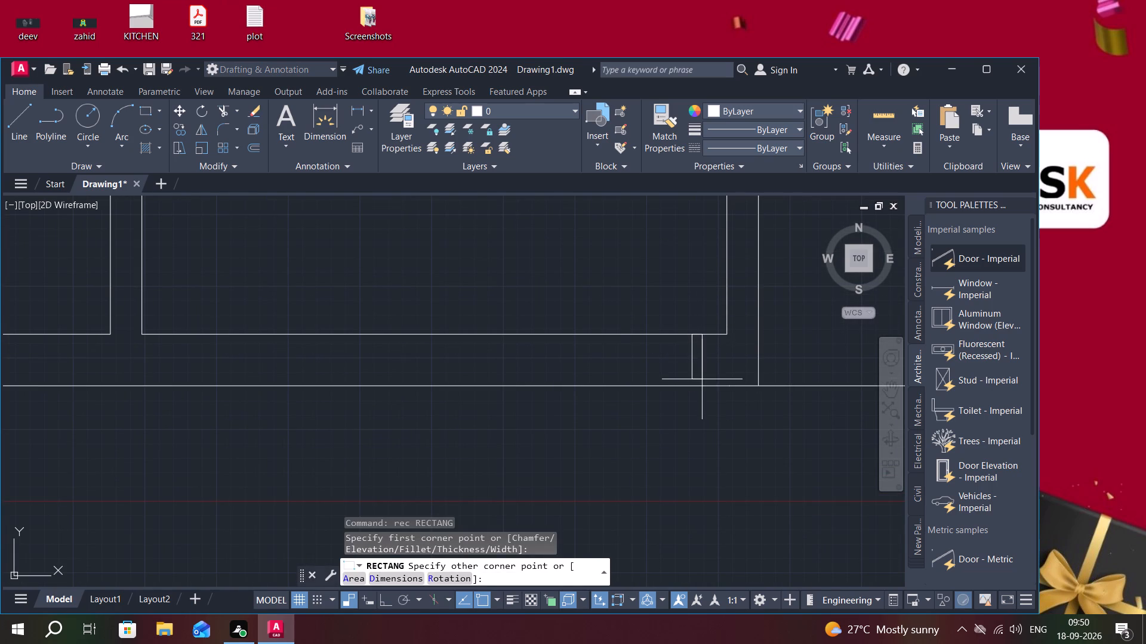
left_click(556, 386)
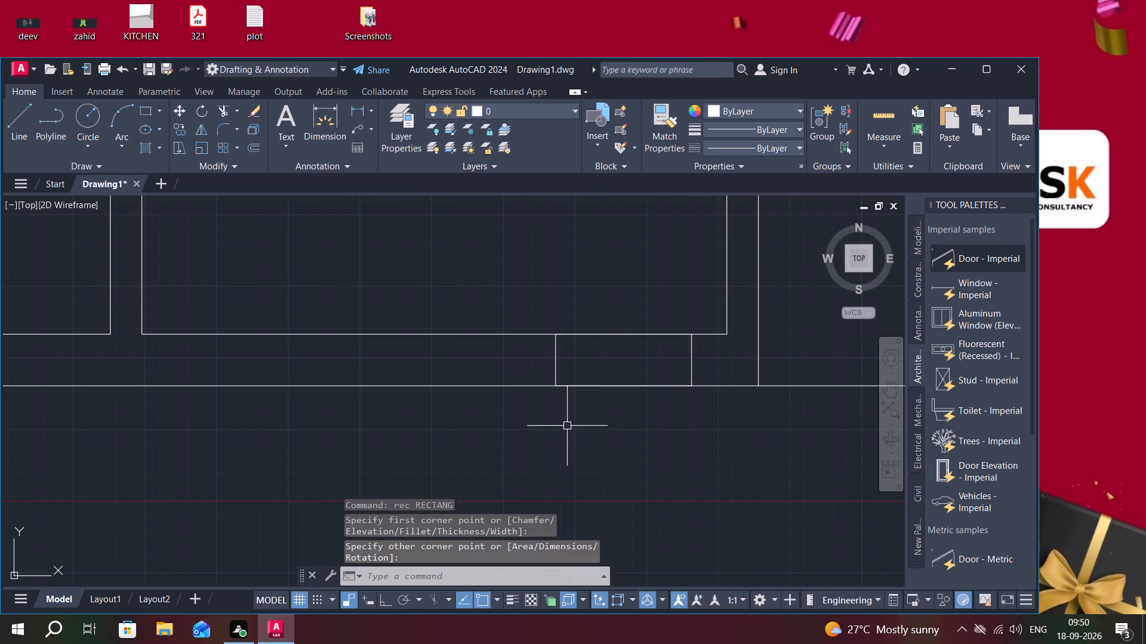
Draw a line across the south wall near the west end of the small south-central room.
middle_click_drag(697, 408, 800, 382)
key("l")
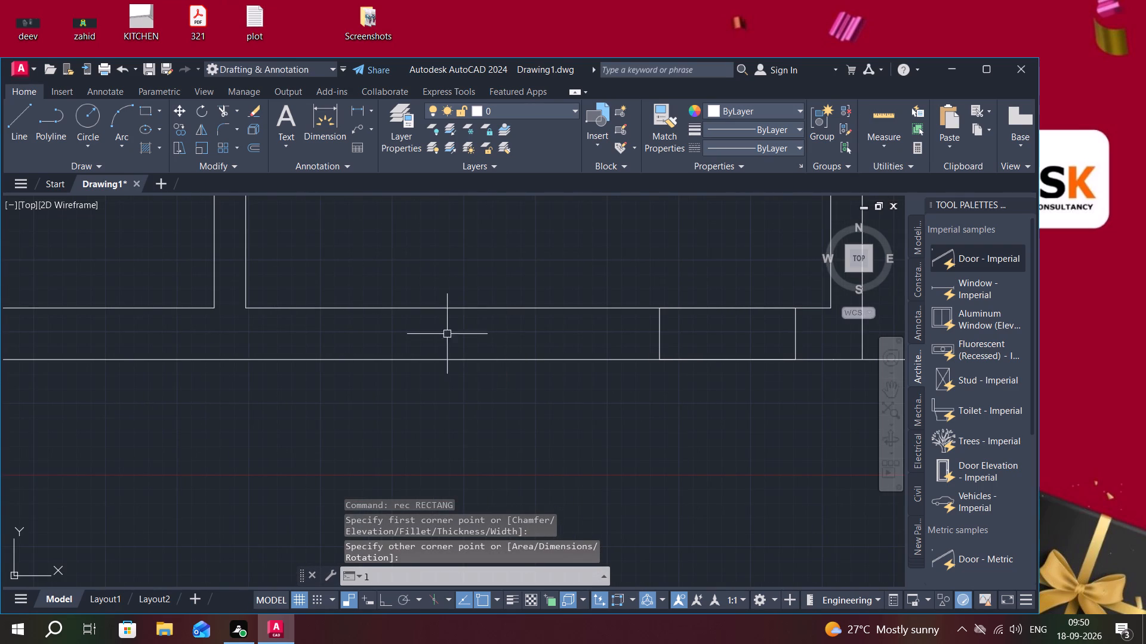
key("space")
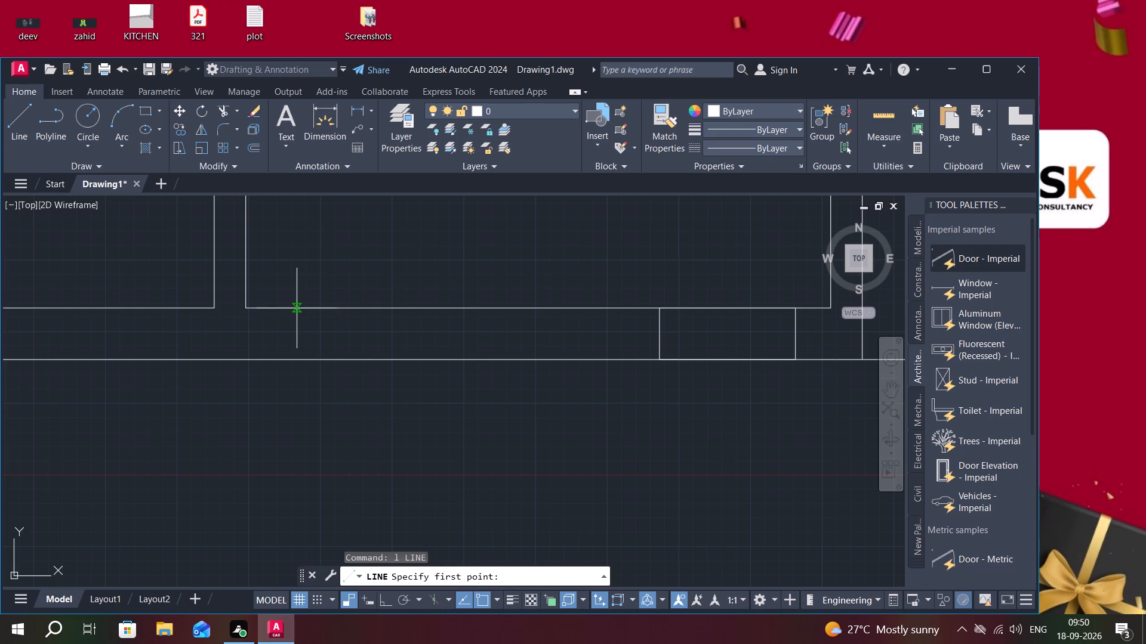
left_click(297, 308)
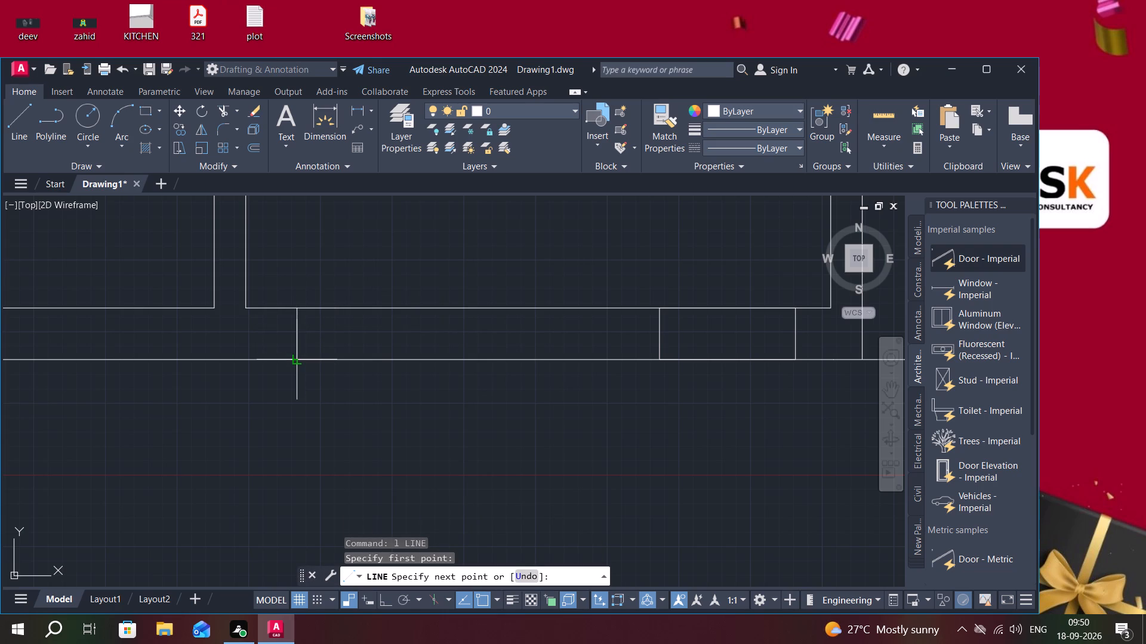
left_click(297, 360)
key("Escape")
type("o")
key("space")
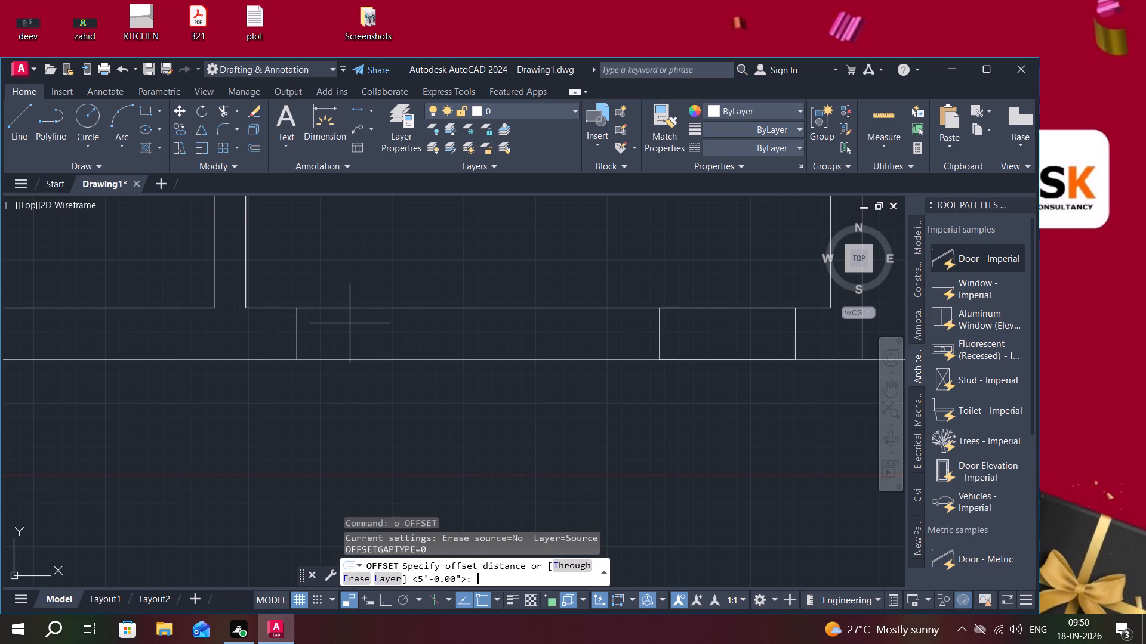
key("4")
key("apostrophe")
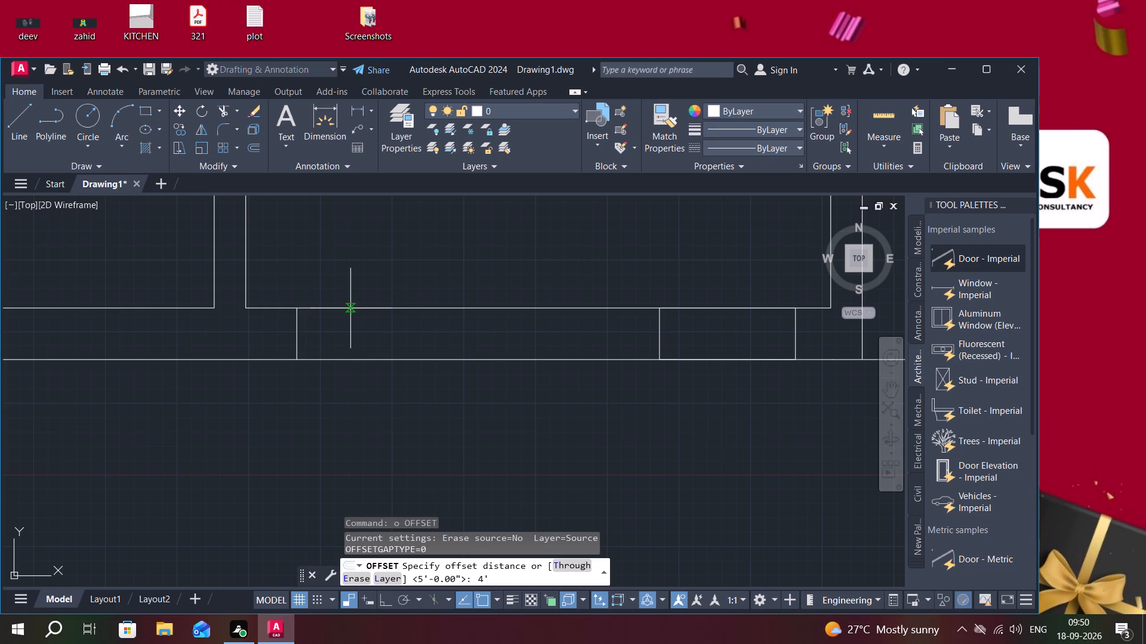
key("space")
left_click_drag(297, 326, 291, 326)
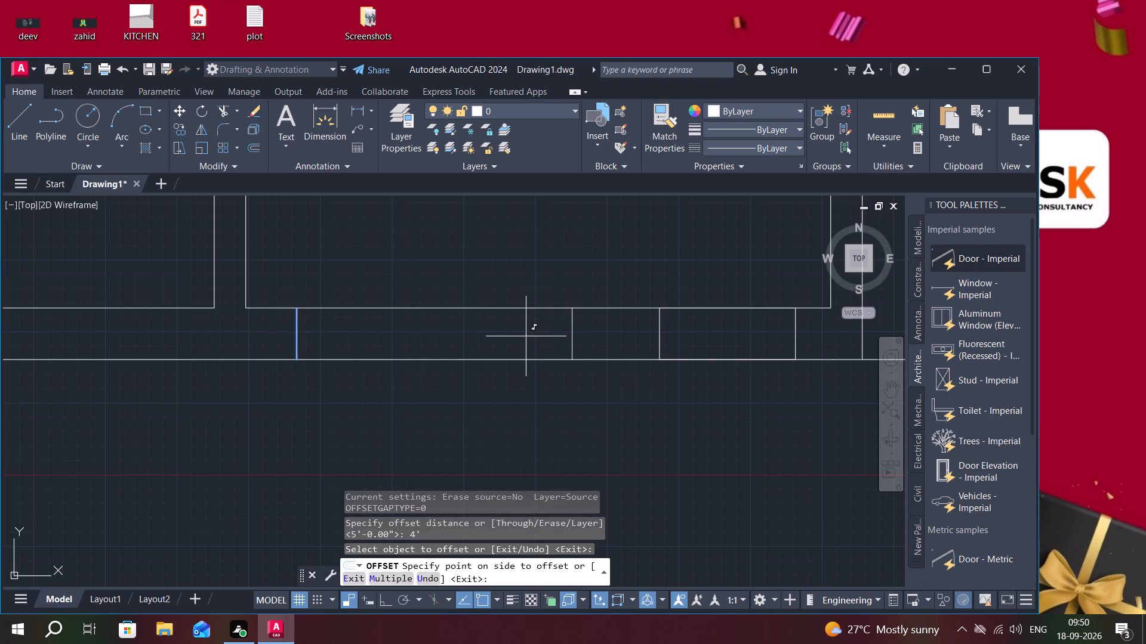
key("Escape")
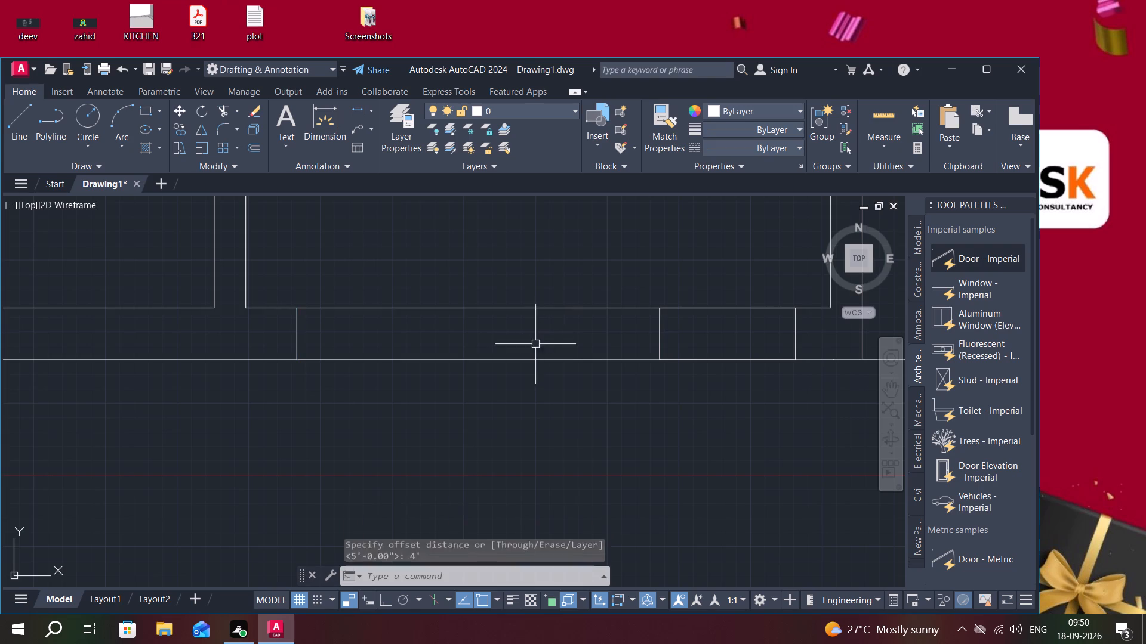
Offset the line across the south-central room's south wall 3' to the east to mark a 3' wide opening.
type("o")
key("space")
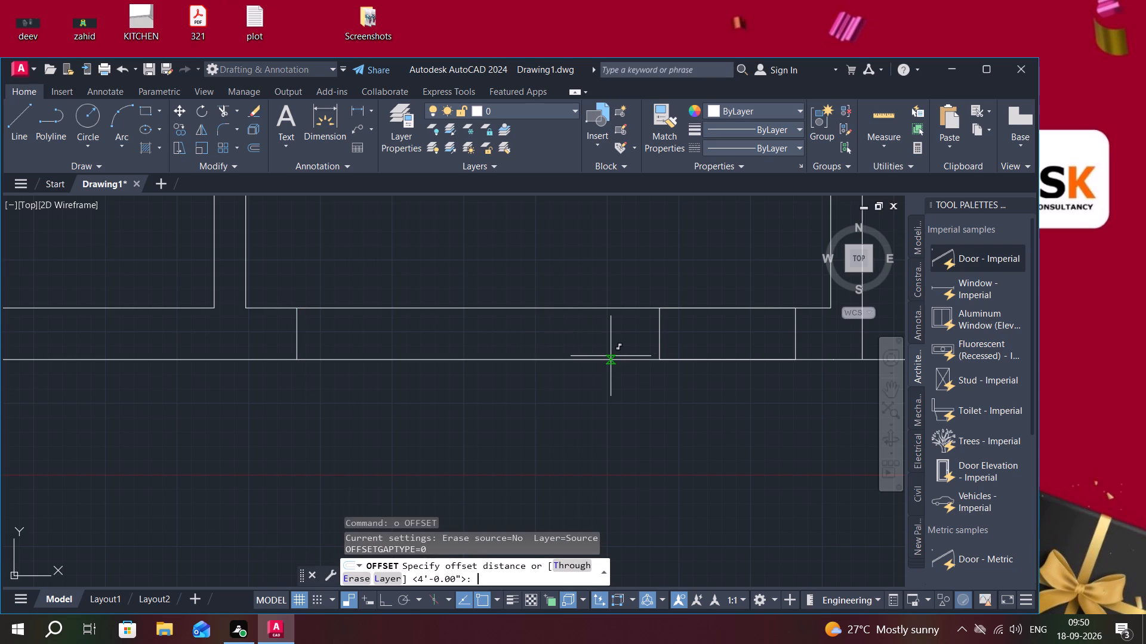
type("3'")
key("space")
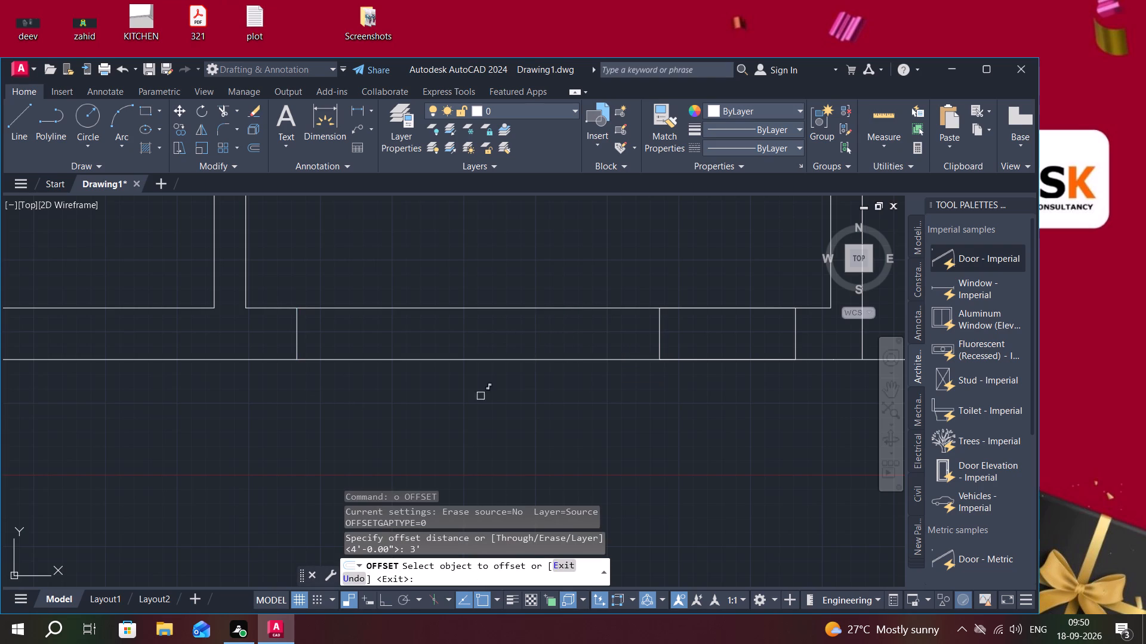
left_click(295, 345)
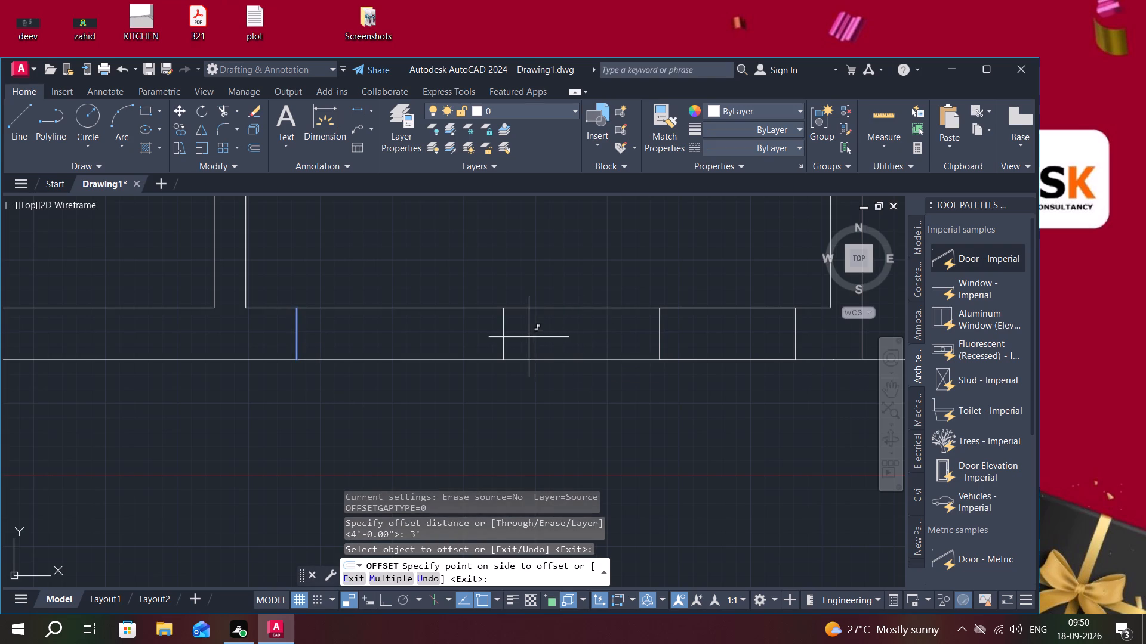
left_click(548, 337)
scroll(448, 395, "down", 3)
middle_click_drag(474, 400, 716, 447)
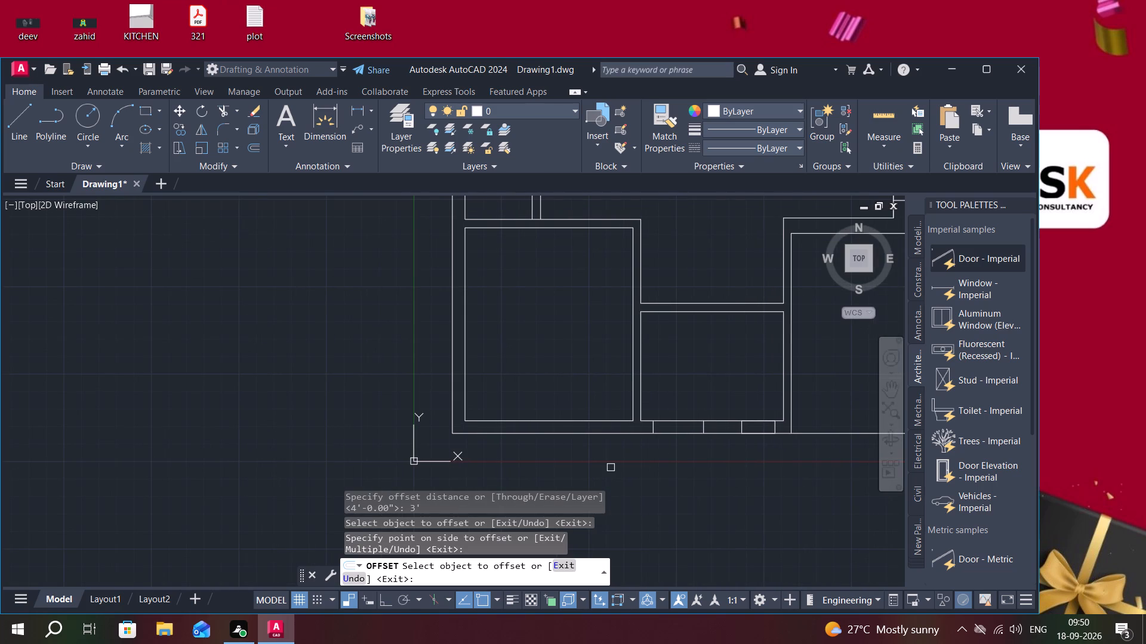
key("space")
Mark a 5' wide opening in the north-central room's north wall with a line across the wall, offset 5' to the east.
middle_click_drag(720, 388, 715, 643)
middle_click_drag(702, 314, 706, 320)
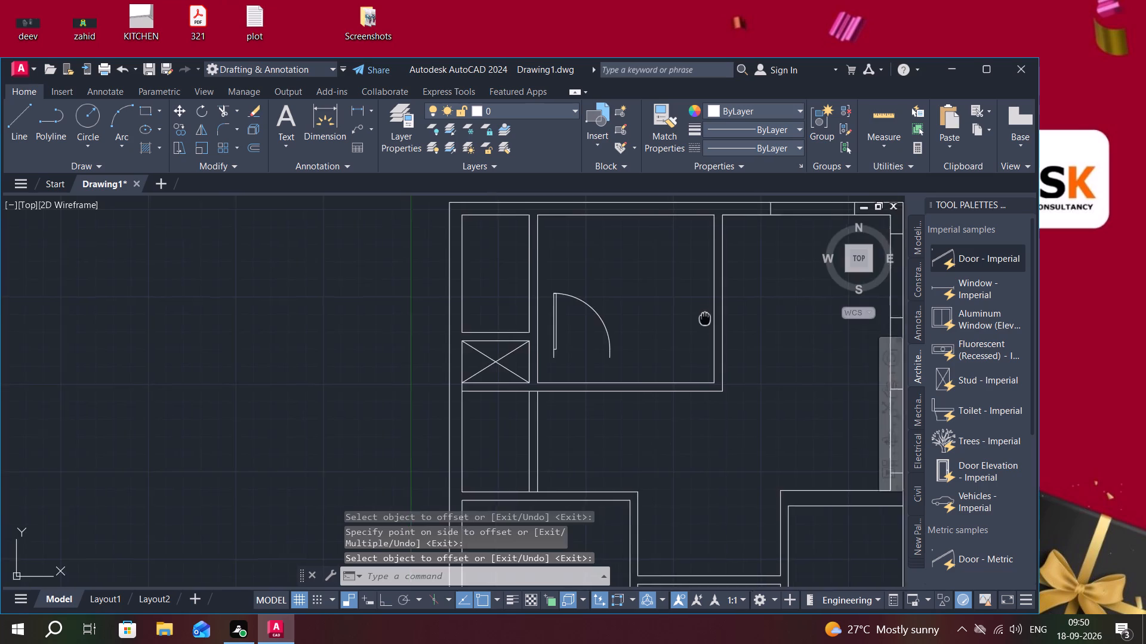
middle_click_drag(706, 320, 812, 462)
key("l")
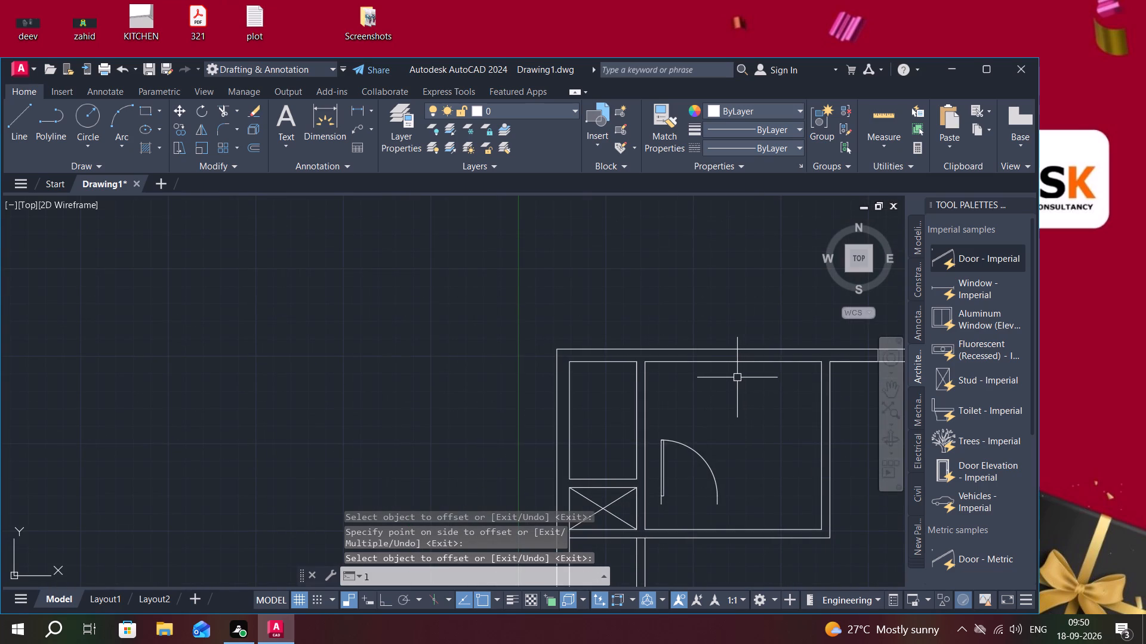
key("space")
scroll(716, 357, "up", 2)
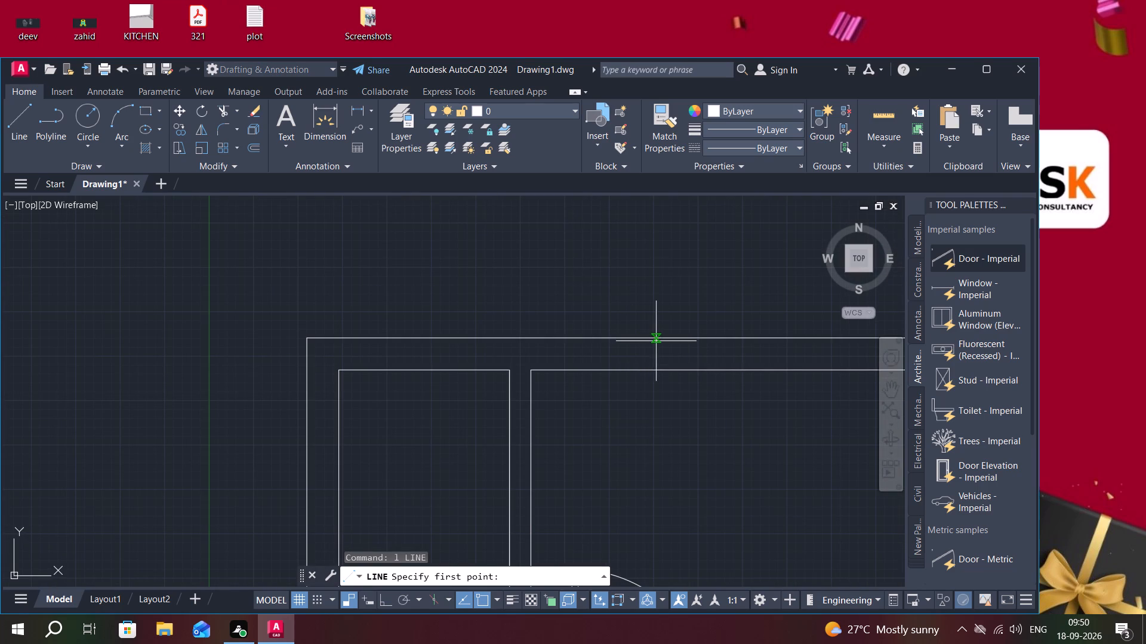
left_click(654, 338)
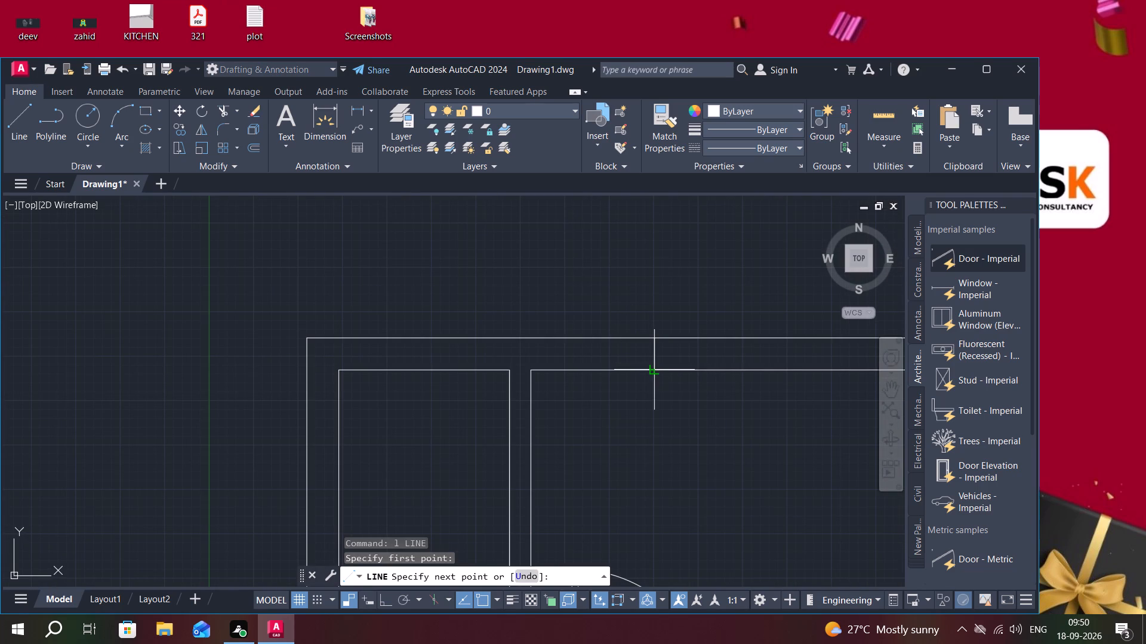
left_click(653, 370)
scroll(669, 424, "down", 2)
middle_click_drag(668, 424, 620, 408)
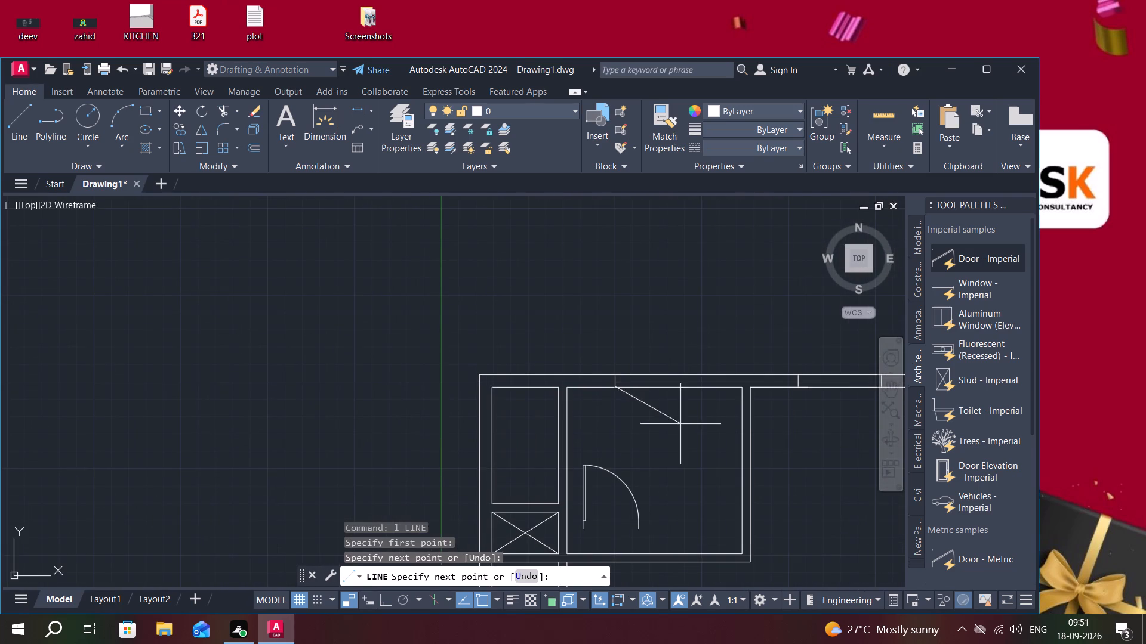
key("Escape")
type("o")
key("space")
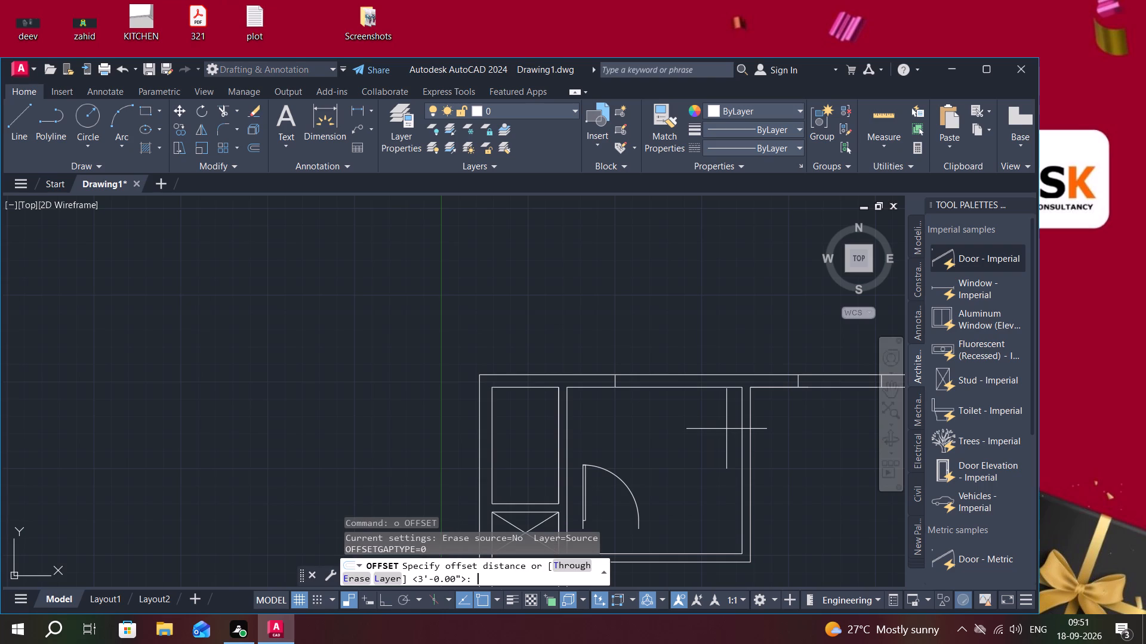
key("5")
key("apostrophe")
key("space")
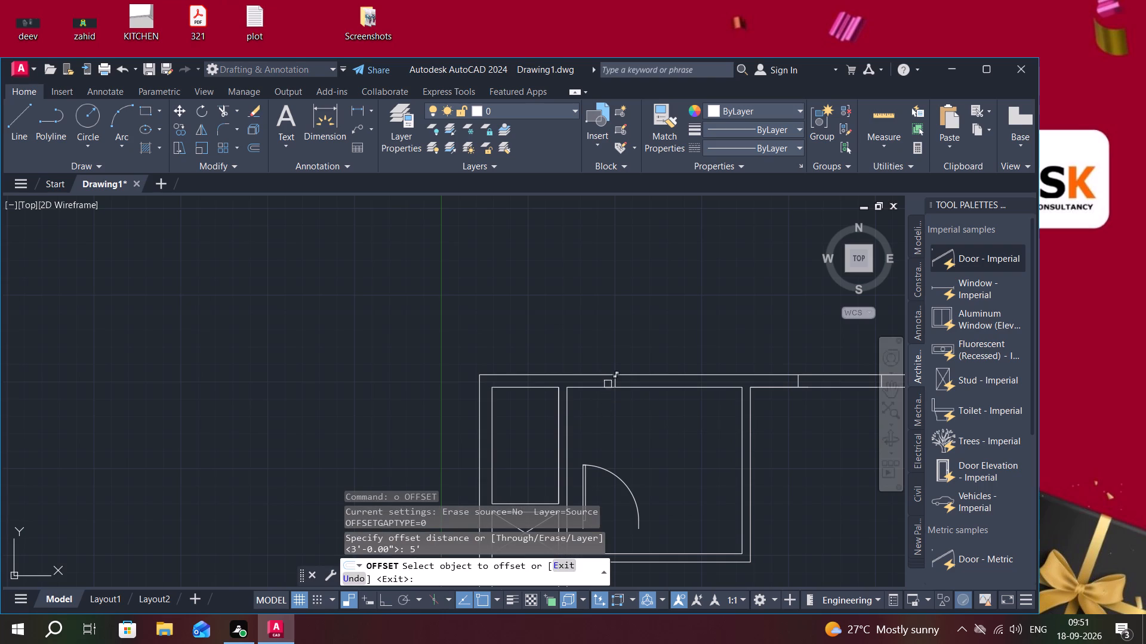
left_click(615, 383)
left_click(729, 383)
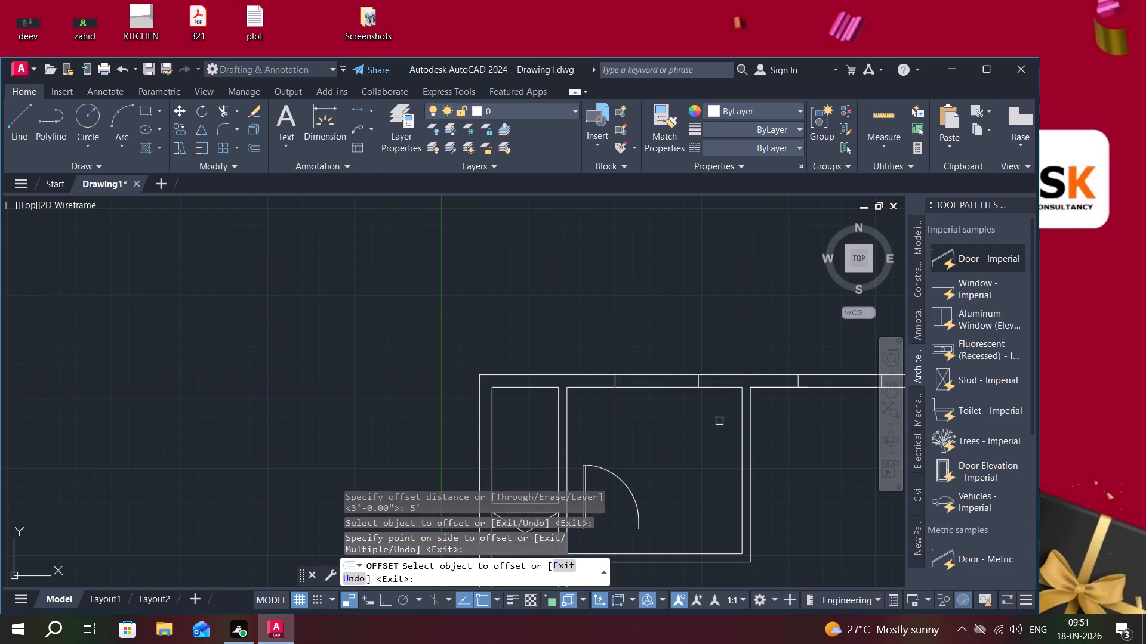
middle_click_drag(719, 422, 727, 413)
key("Escape")
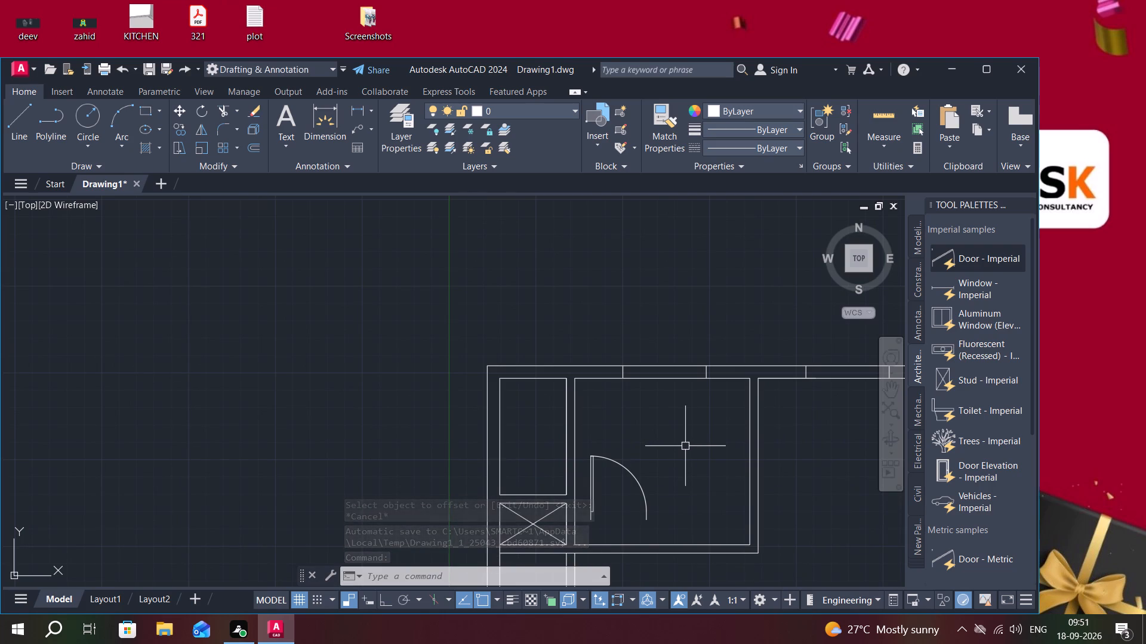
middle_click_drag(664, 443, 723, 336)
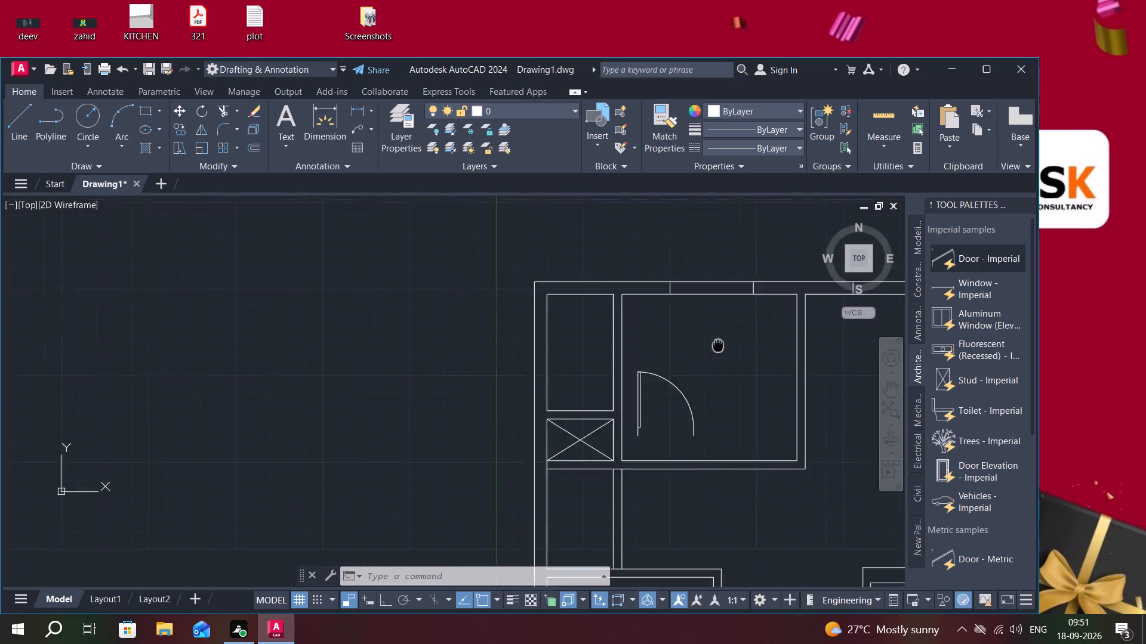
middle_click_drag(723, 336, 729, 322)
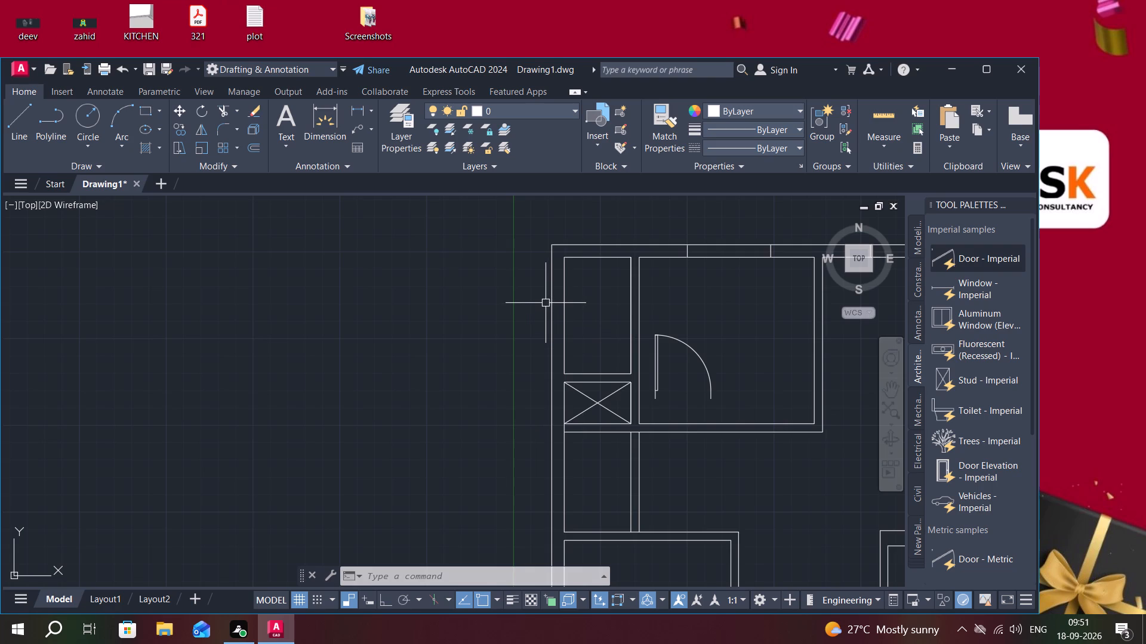
Draw a line across the west wall of the narrow northwest room, near its north end.
type("l")
key("space")
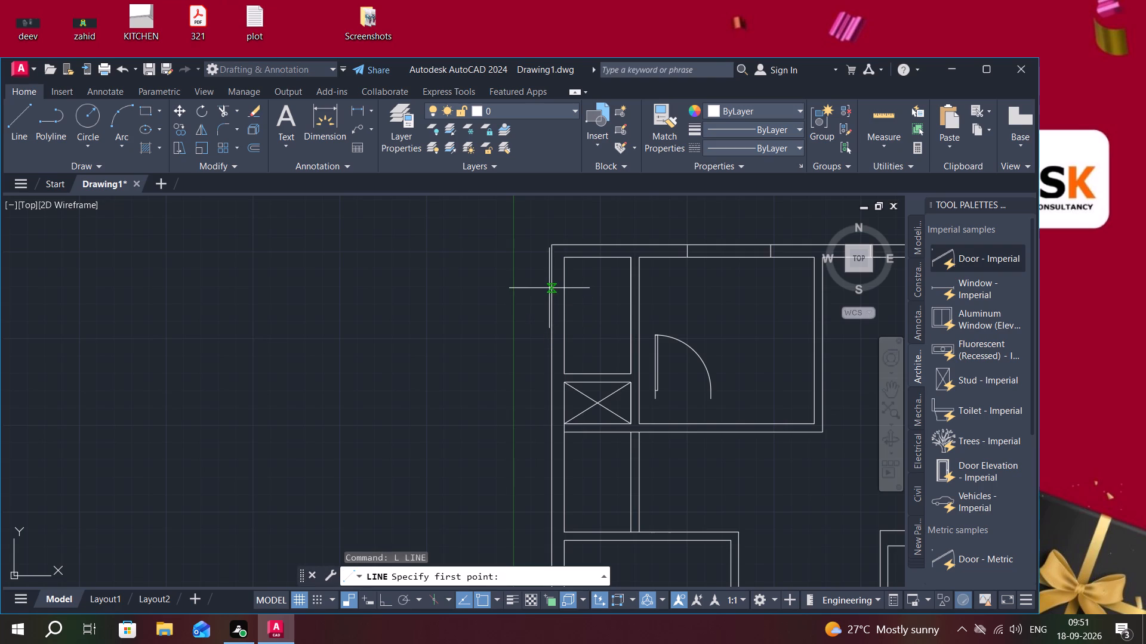
left_click(552, 293)
left_click(562, 295)
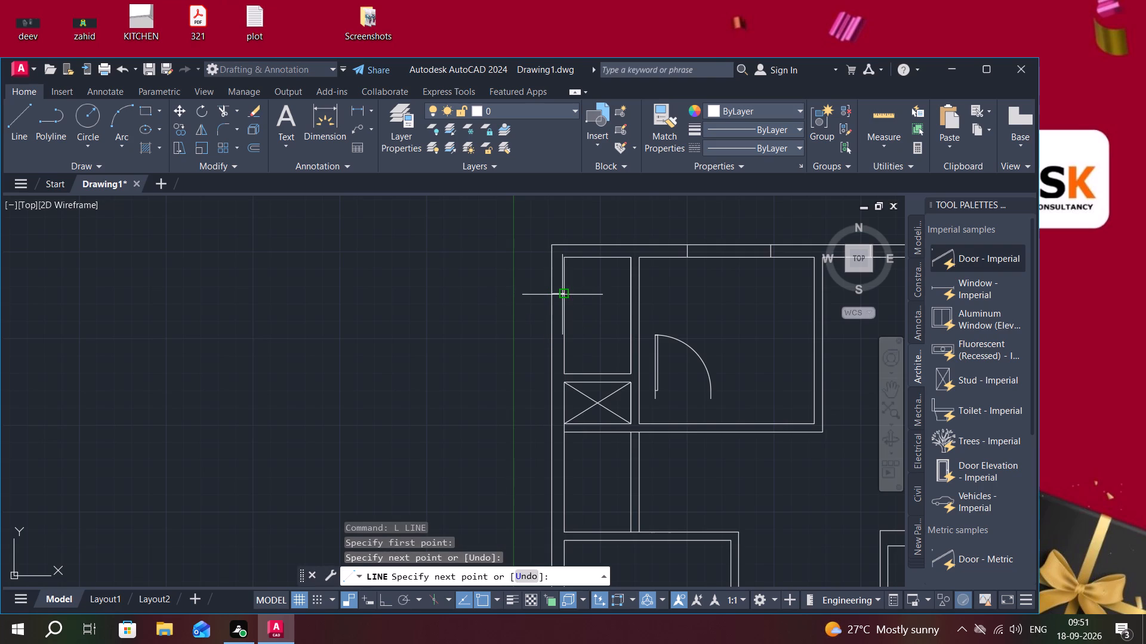
key("space")
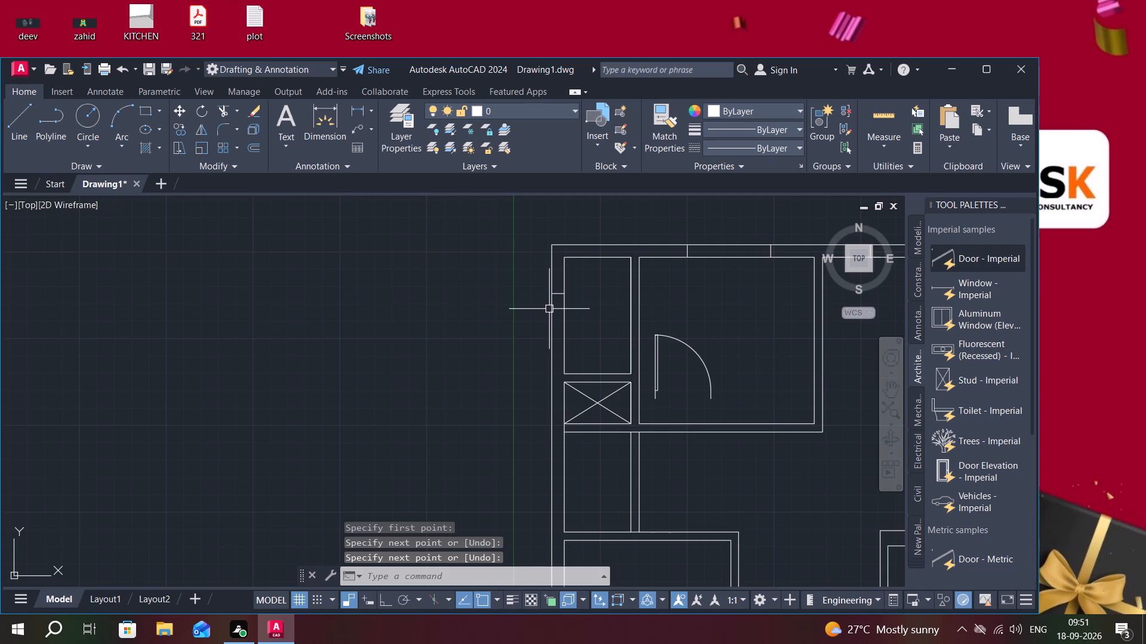
key("l")
key("Escape")
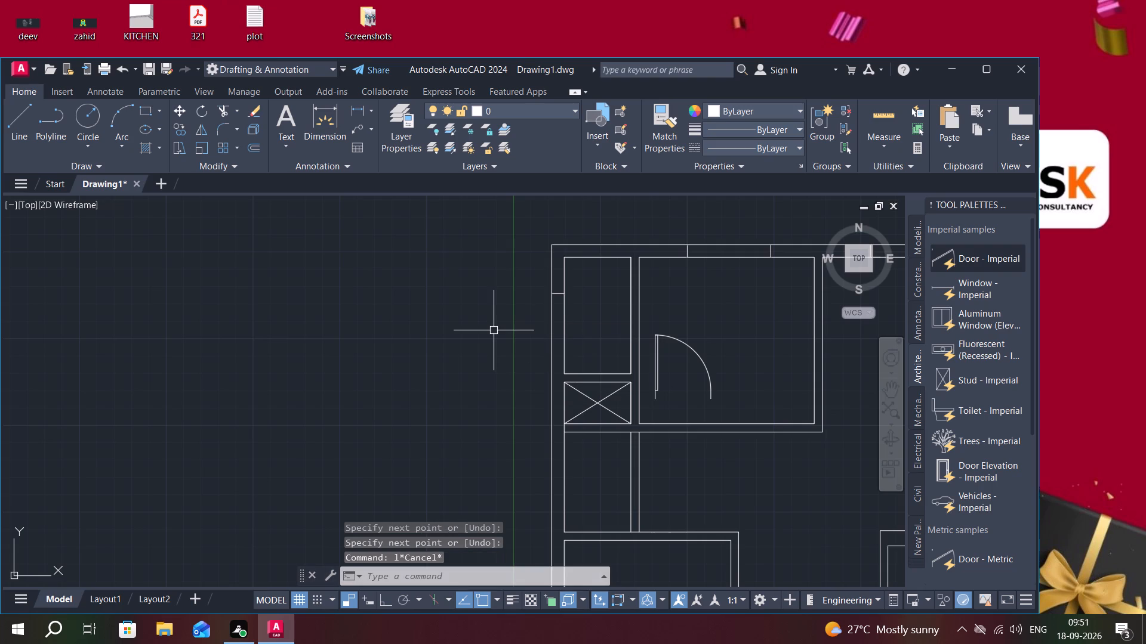
Offset the line across the northwest room's west wall 2' to the south to mark a 2' wide opening.
type("o")
key("space")
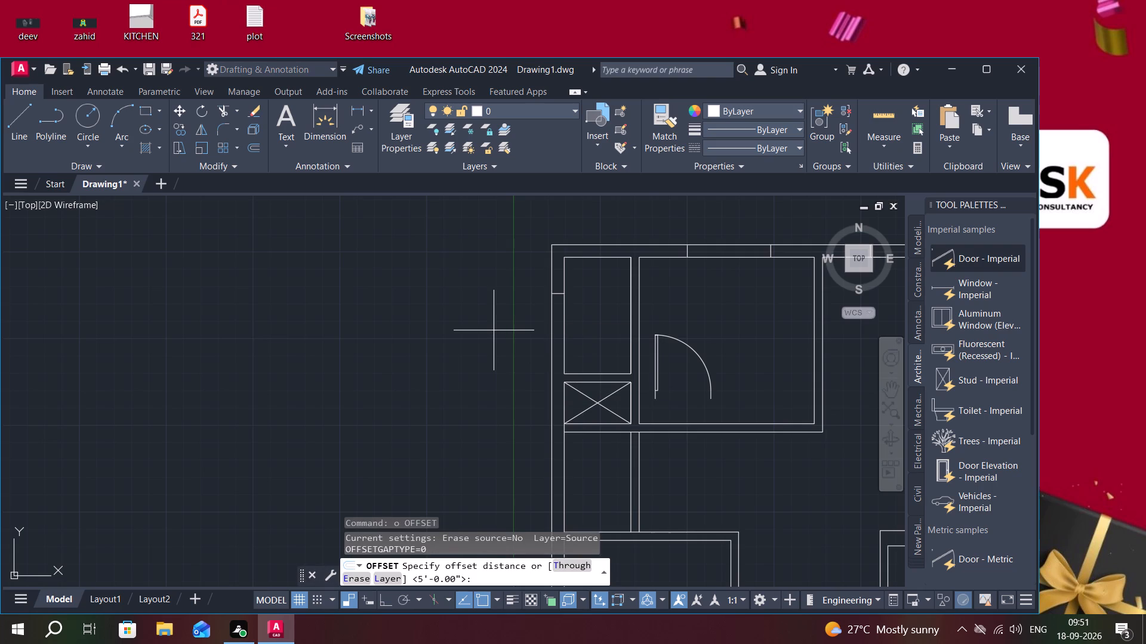
key("2")
key("apostrophe")
key("space")
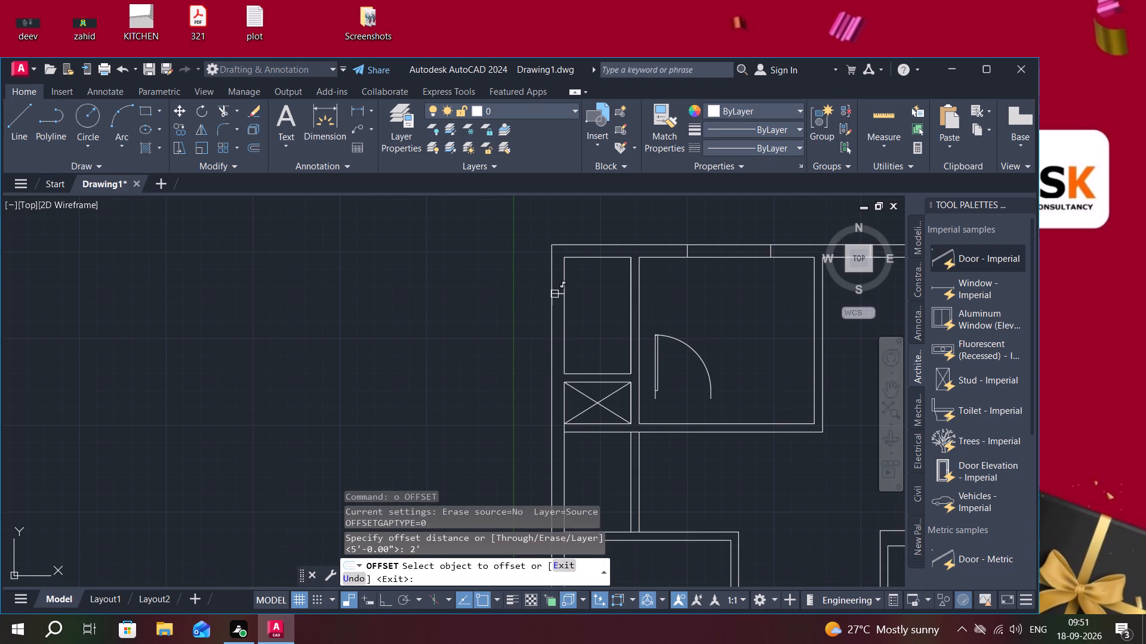
left_click(554, 294)
left_click(548, 337)
middle_click_drag(599, 344, 593, 304)
key("Escape")
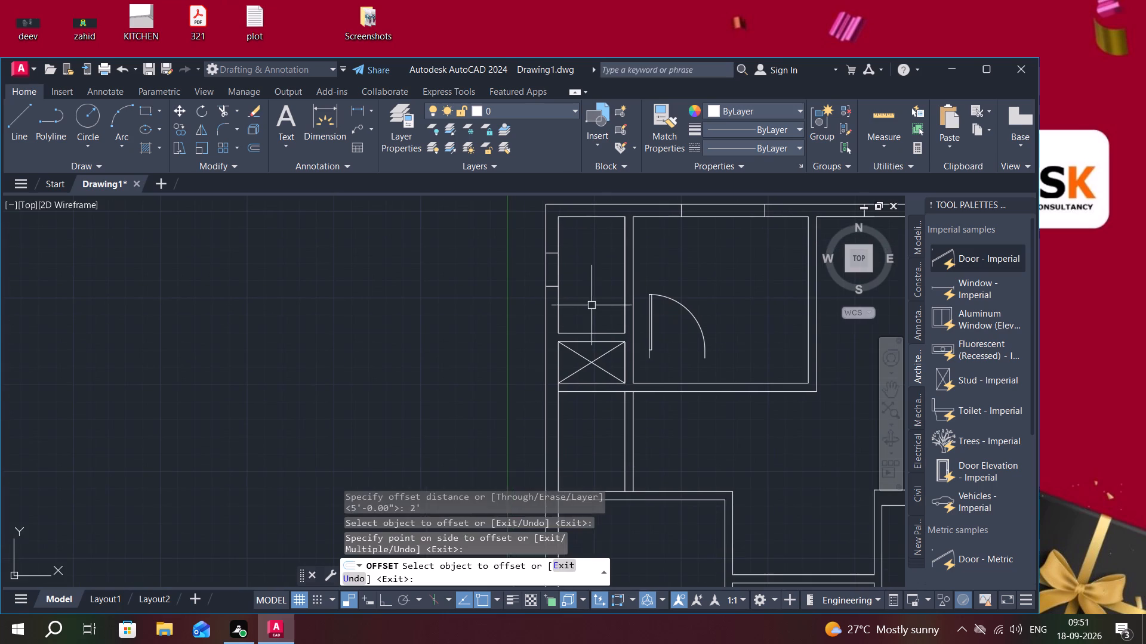
Draw a line across the west wall of the small room south of the crossed shaft.
key("l")
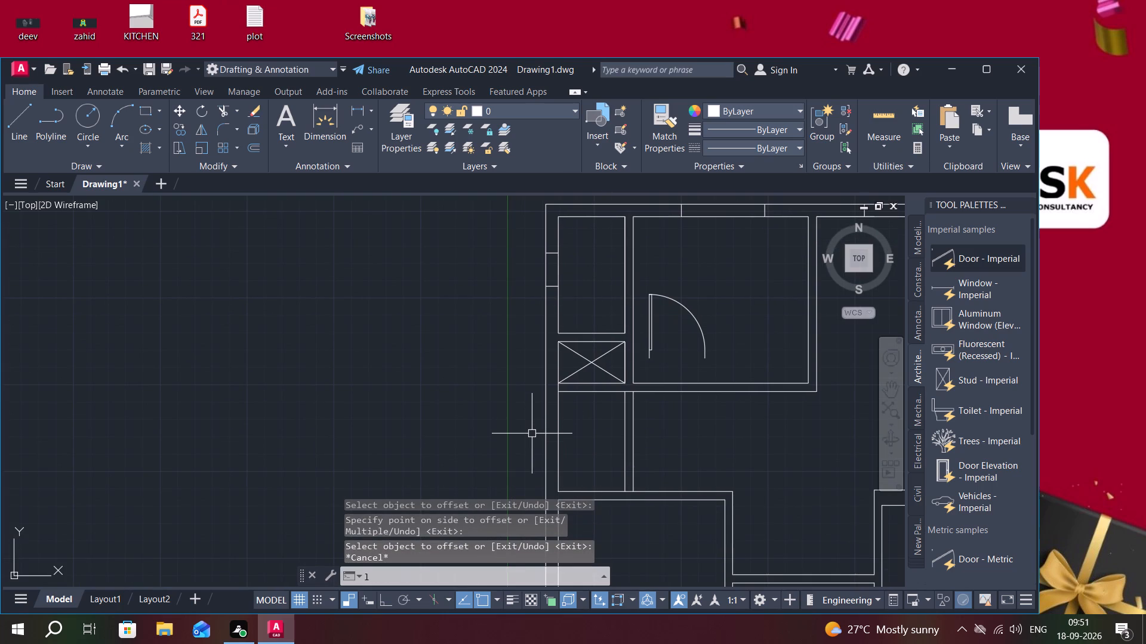
key("space")
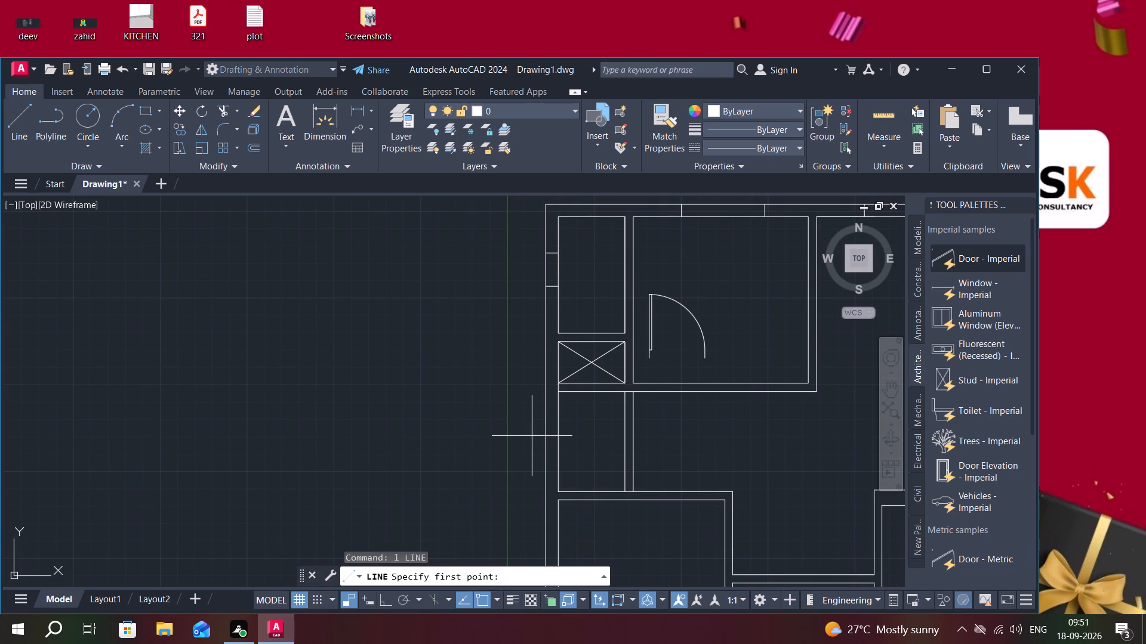
scroll(532, 436, "up", 2)
left_click(562, 399)
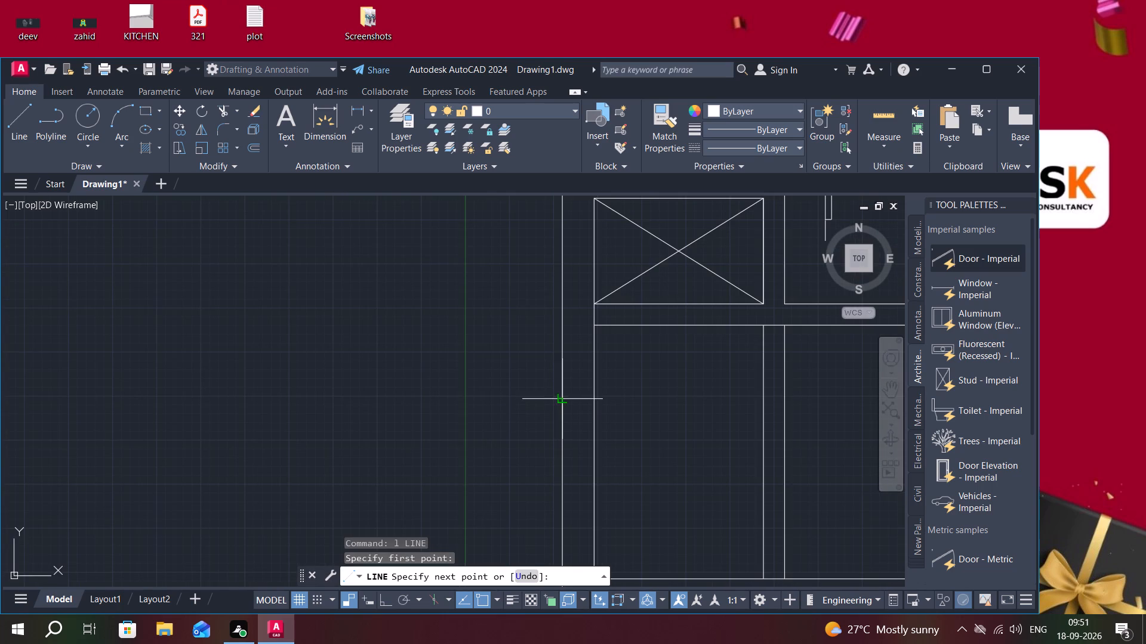
left_click(592, 398)
key("Escape")
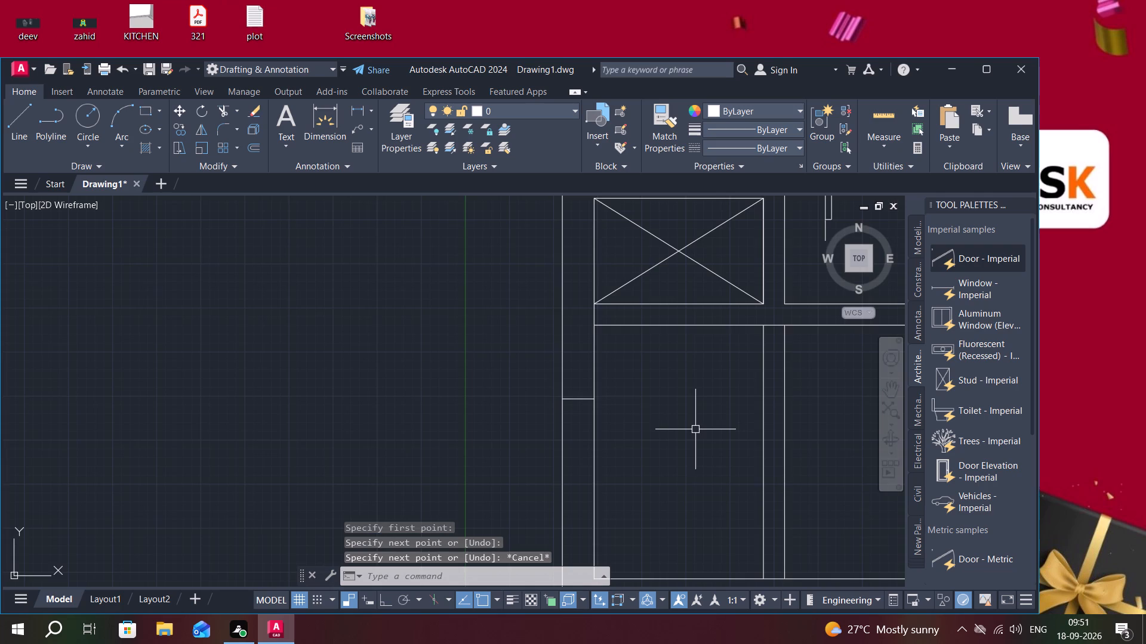
Offset the line across the small west-central room's west wall 2' to the south to mark a 2' wide opening.
middle_click_drag(690, 428, 694, 342)
type("o")
key("space")
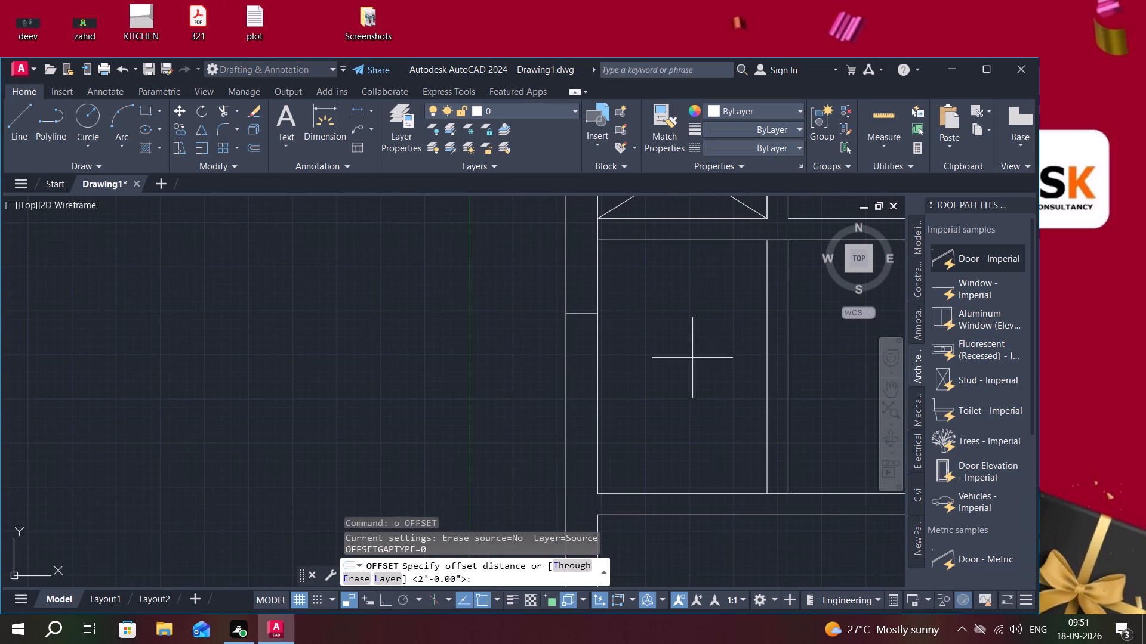
key("space")
left_click(582, 317)
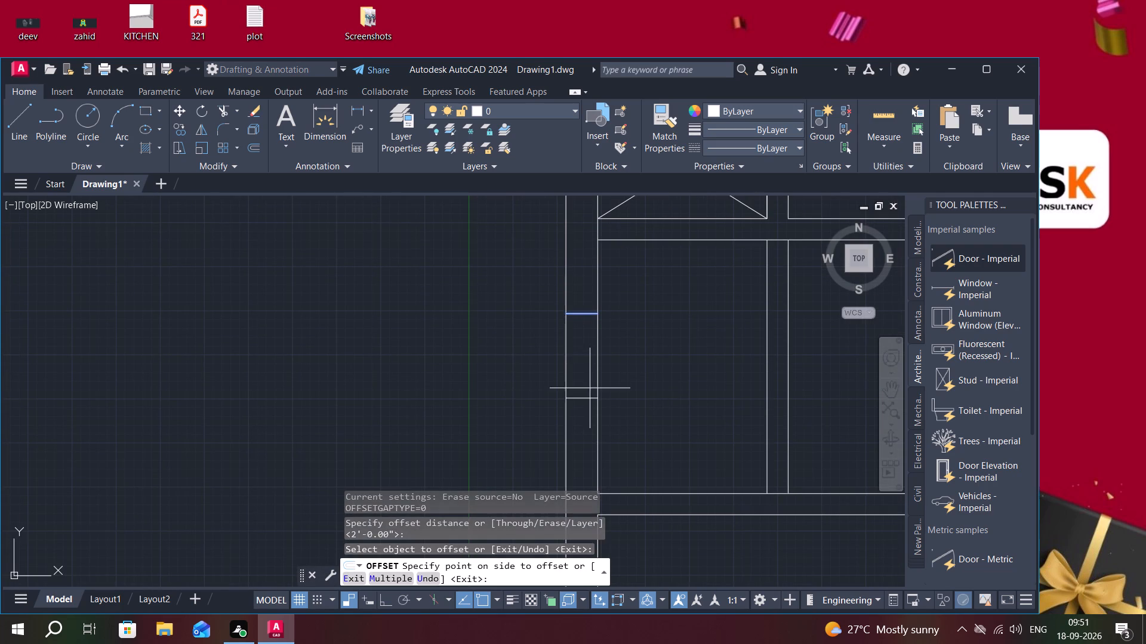
left_click(590, 390)
scroll(654, 410, "down", 1)
key("Escape")
scroll(652, 410, "down", 2)
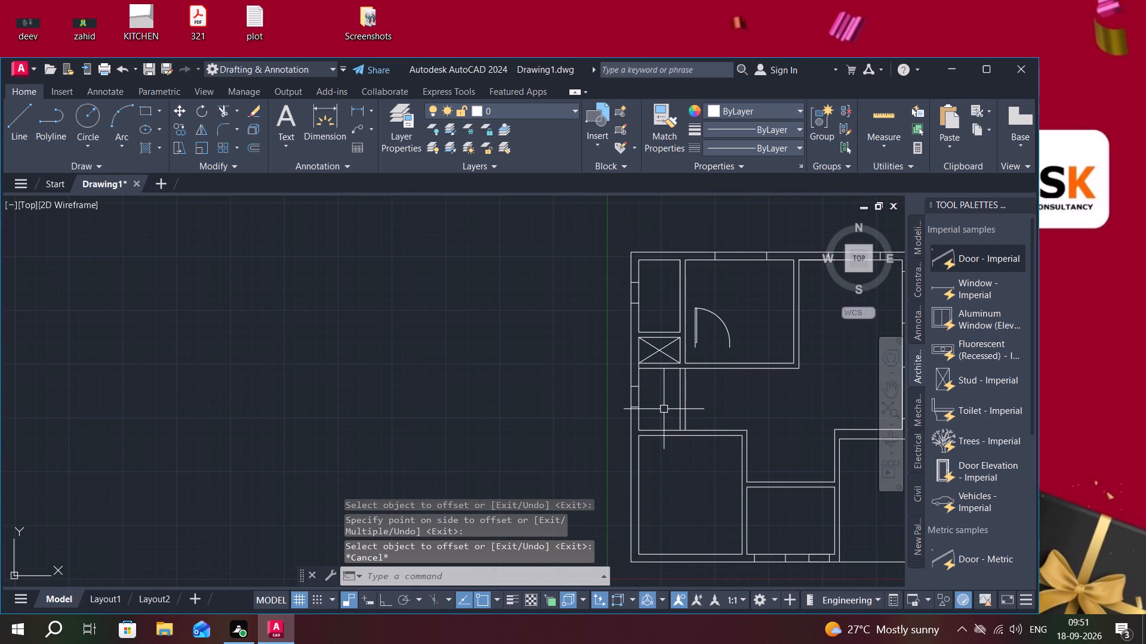
Draw a line across the southwest room's south wall, toward its west end.
middle_click_drag(664, 409, 655, 395)
middle_click_drag(679, 491, 647, 441)
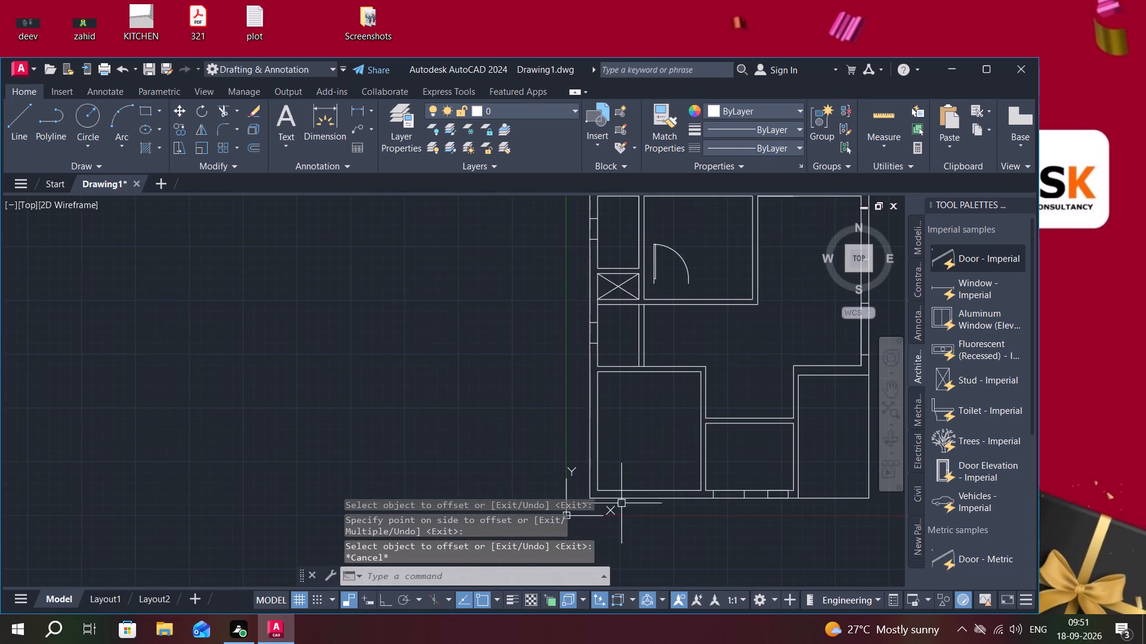
scroll(621, 509, "up", 3)
middle_click_drag(621, 500, 531, 457)
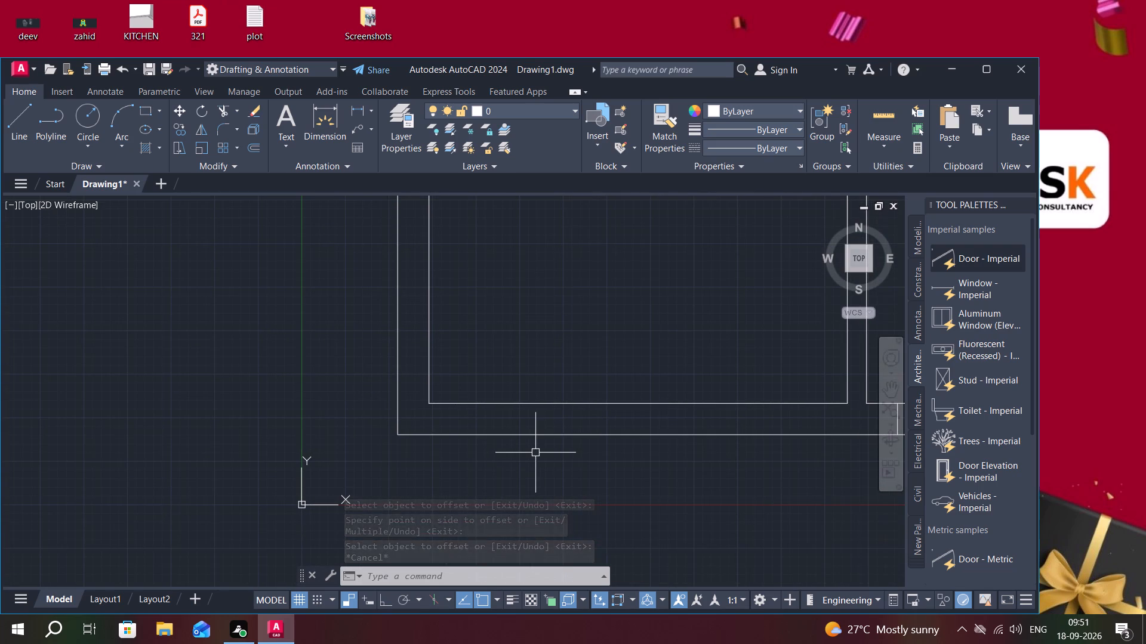
type("l")
key("space")
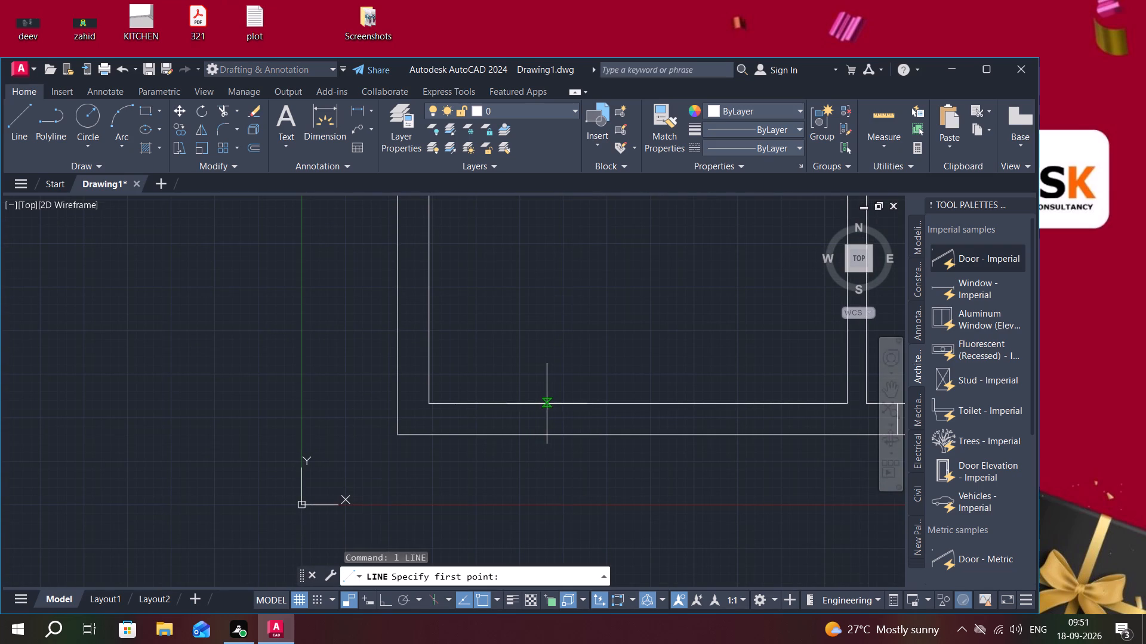
left_click(547, 404)
left_click(548, 436)
key("Escape")
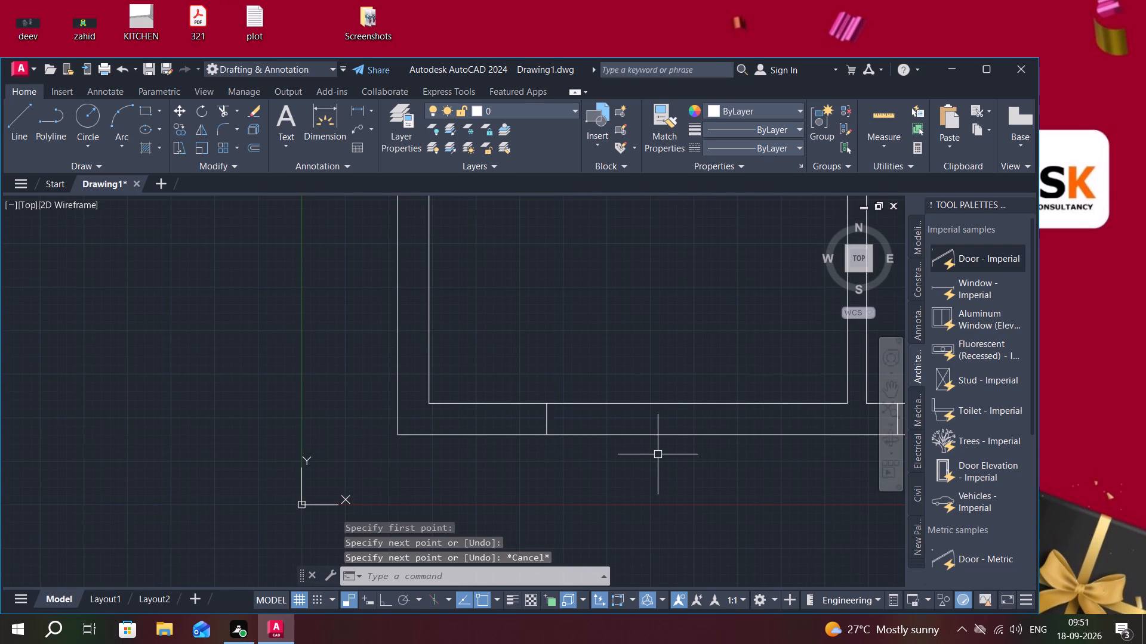
Offset the line across the southwest room's south wall 4' to the east to mark a 4' wide opening.
key("o")
key("space")
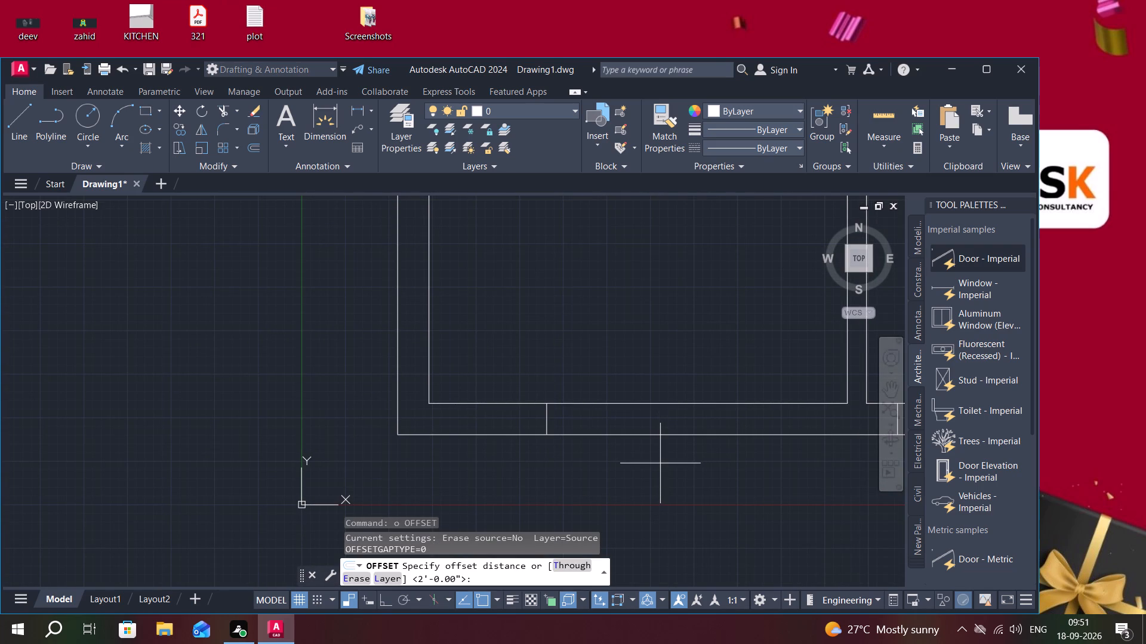
type("4'")
key("space")
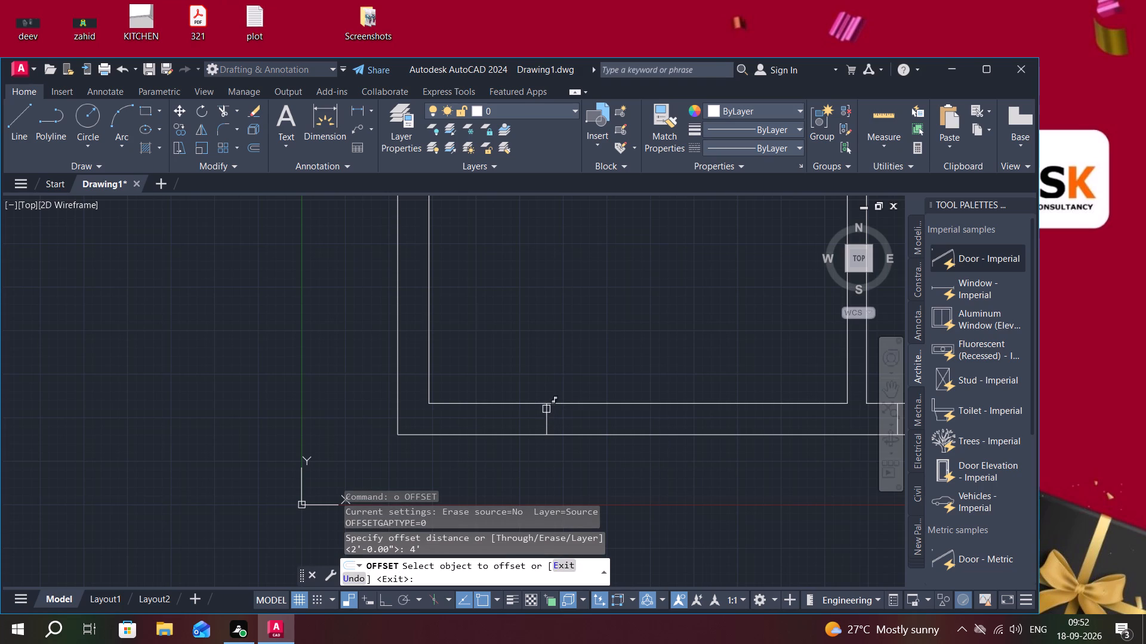
left_click(546, 409)
left_click(686, 425)
key("Escape")
scroll(738, 519, "down", 3)
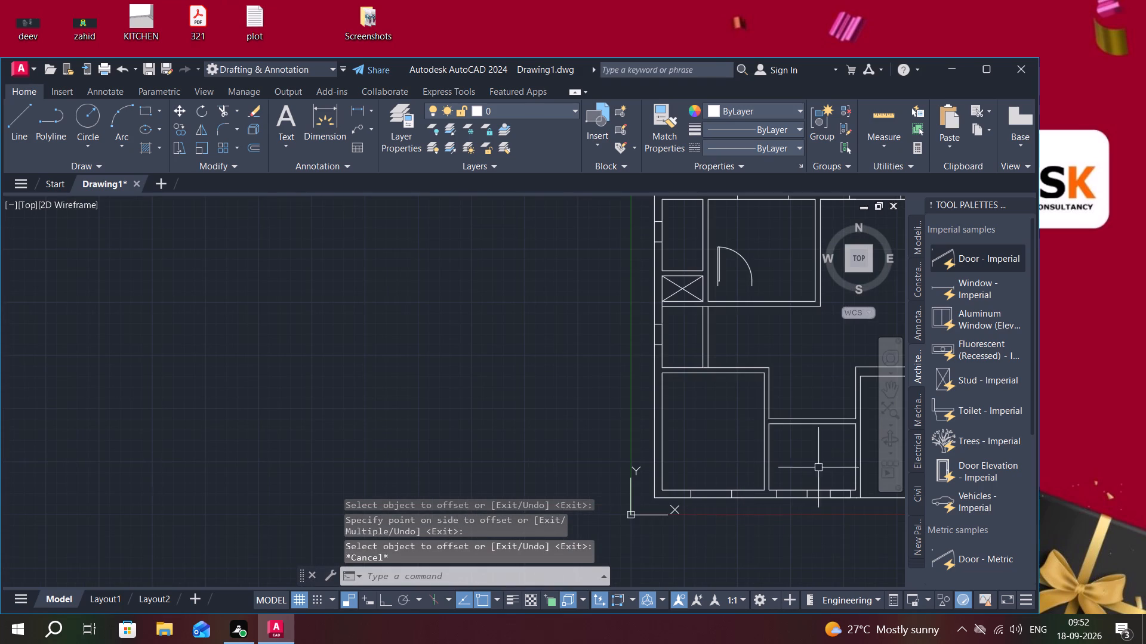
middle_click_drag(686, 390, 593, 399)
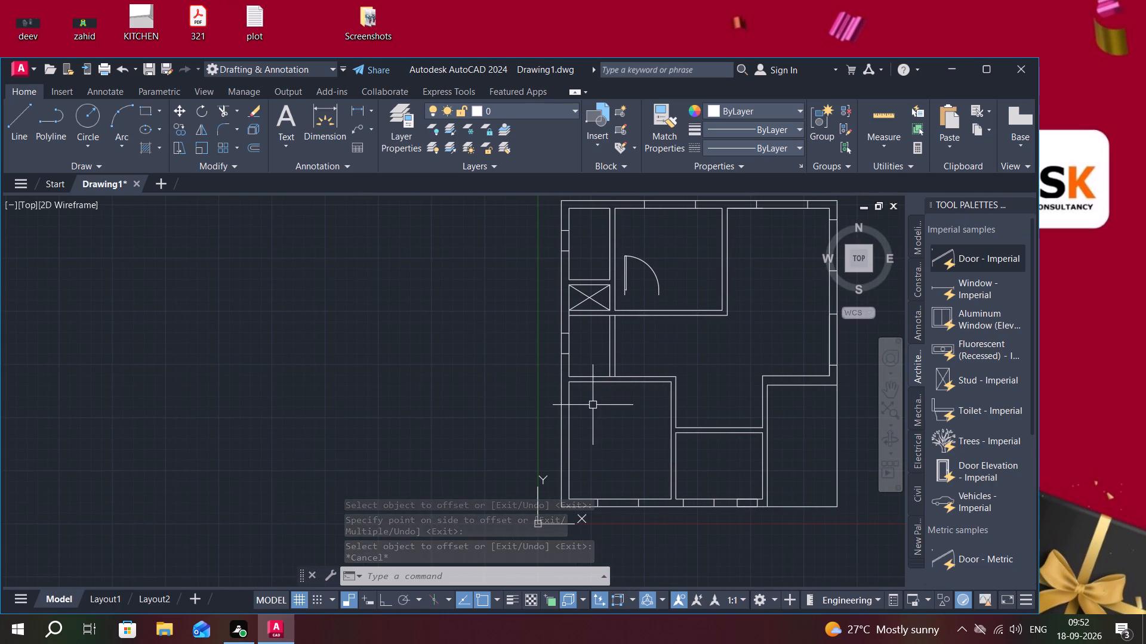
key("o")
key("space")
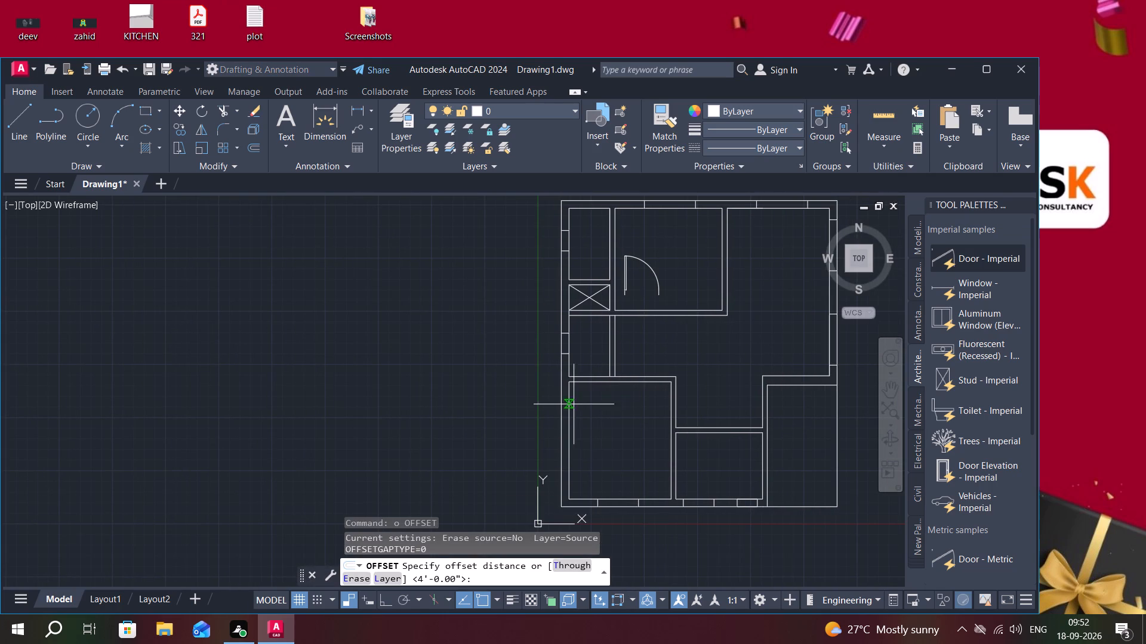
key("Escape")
Offset the plan's outer wall lines on the west, north and east sides 4.5" inward to form mid-wall lines.
key("o")
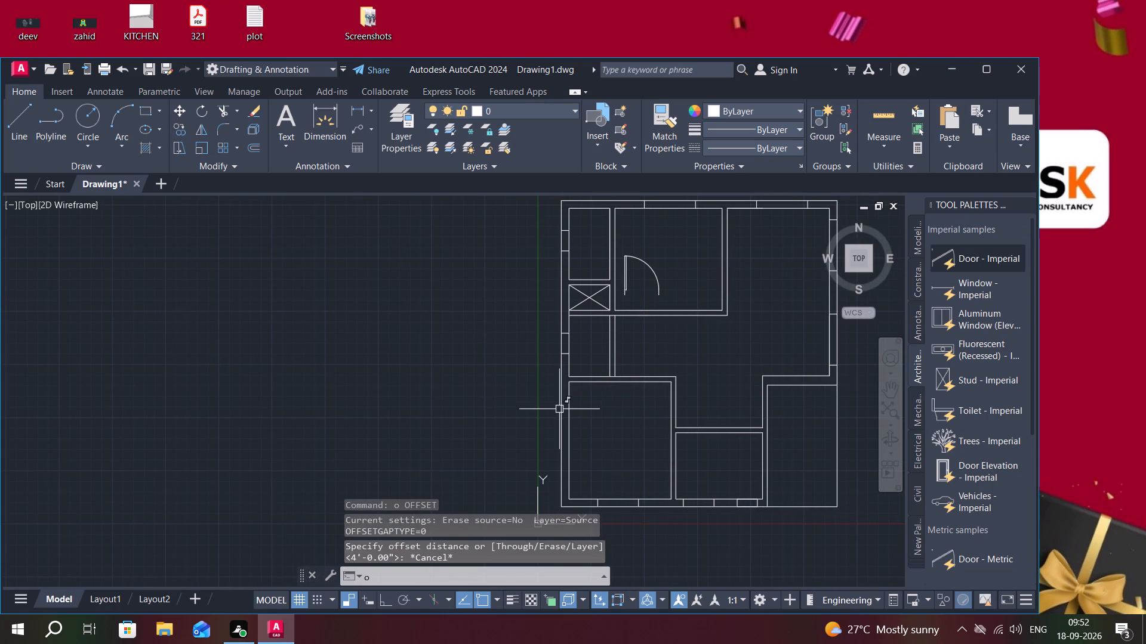
key("space")
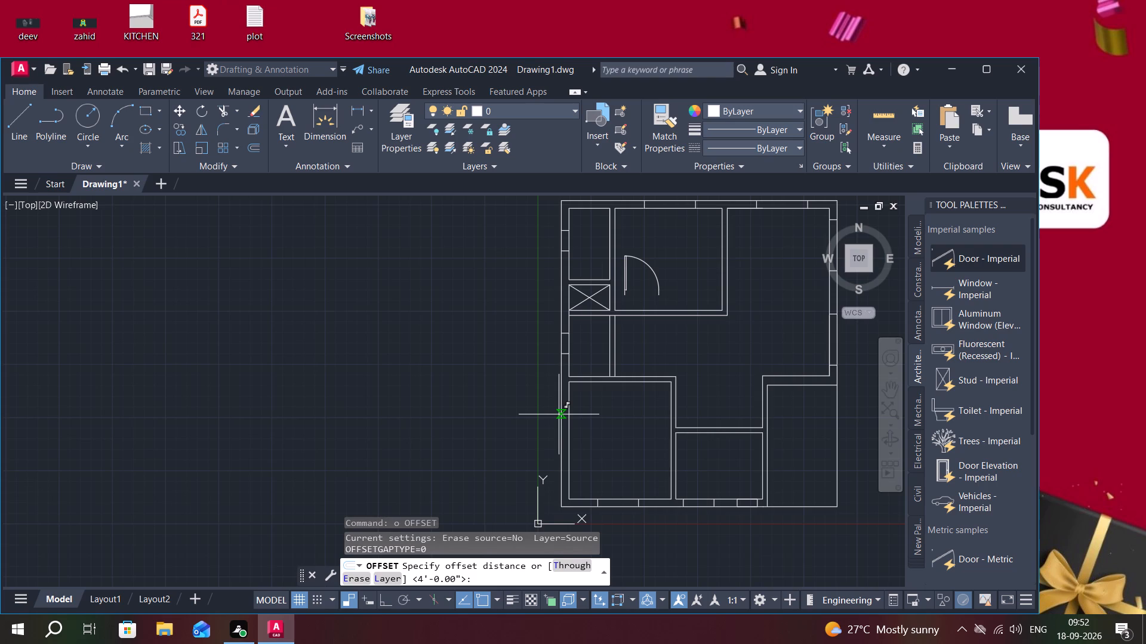
key("4")
key("period")
key("5")
type("\"")
key("space")
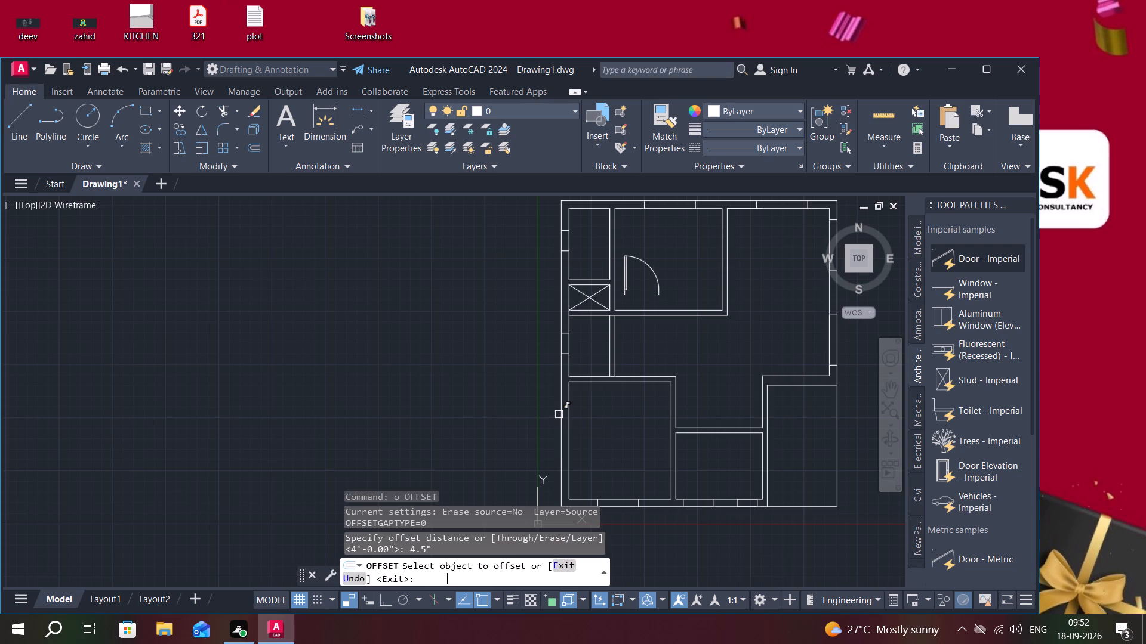
left_click(559, 414)
left_click(560, 411)
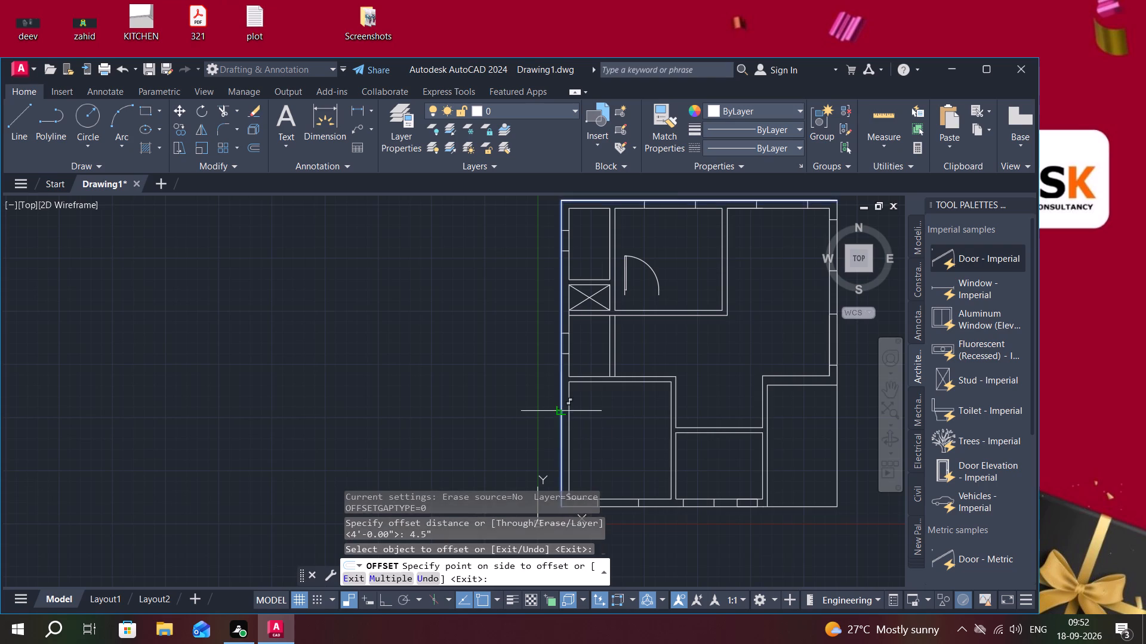
left_click(569, 409)
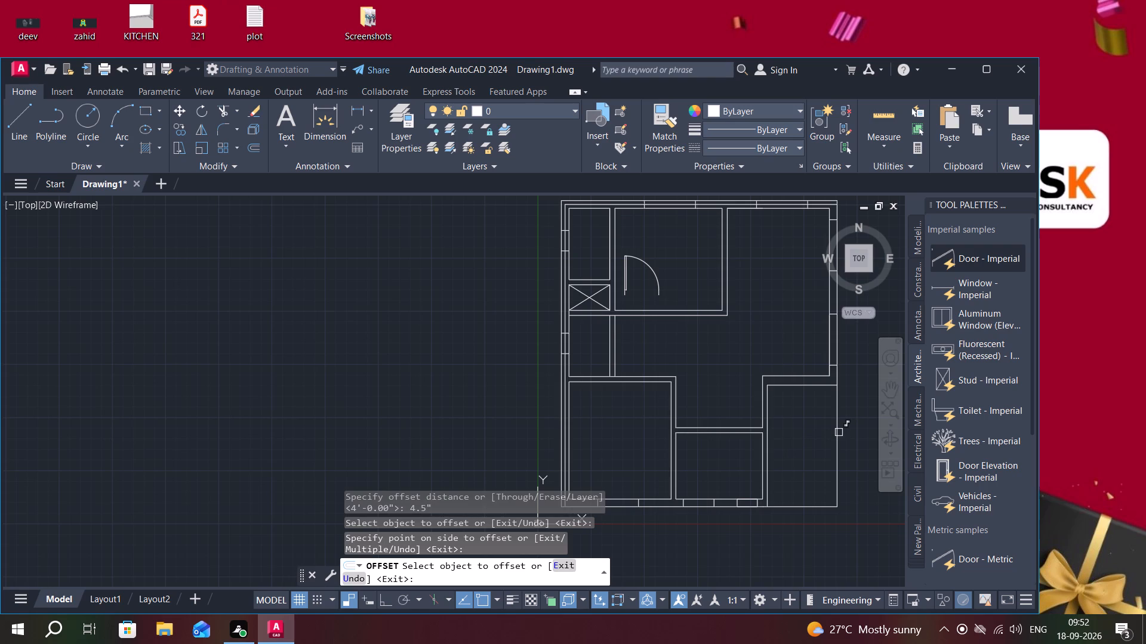
left_click(839, 432)
left_click(830, 434)
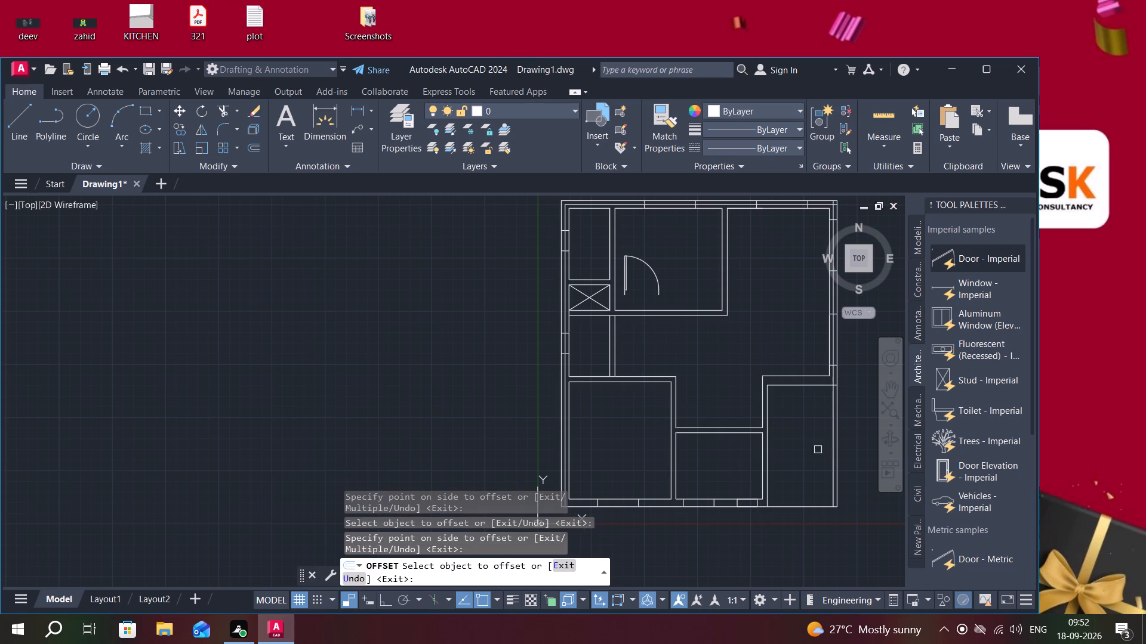
Offset both segments of the south outer wall line 4.5" inward.
left_click(790, 506)
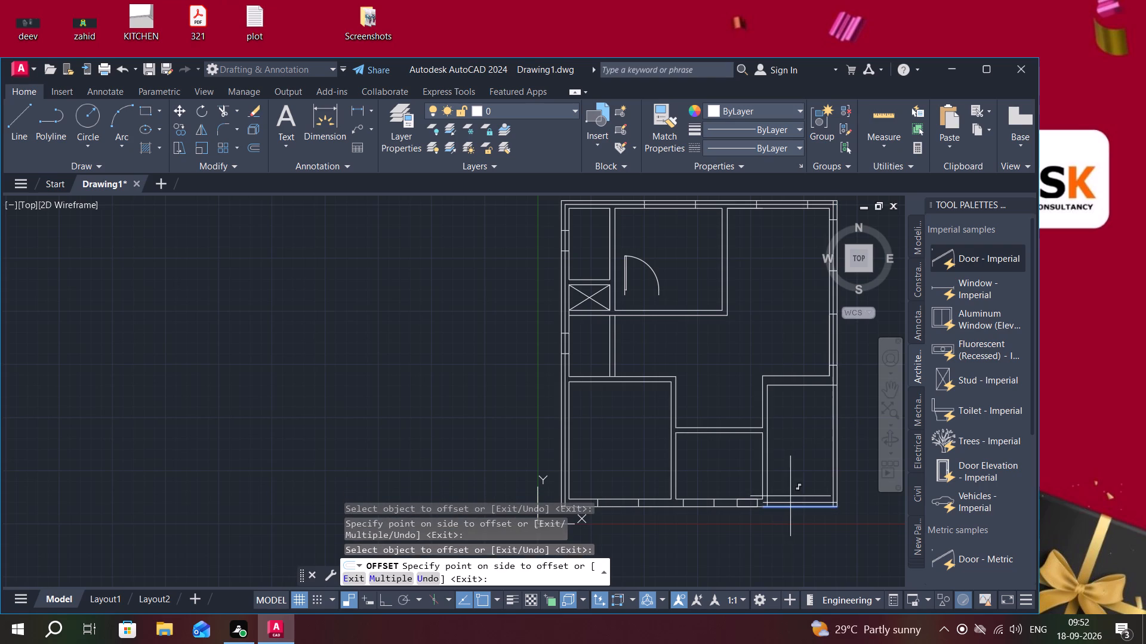
left_click(791, 496)
left_click(728, 507)
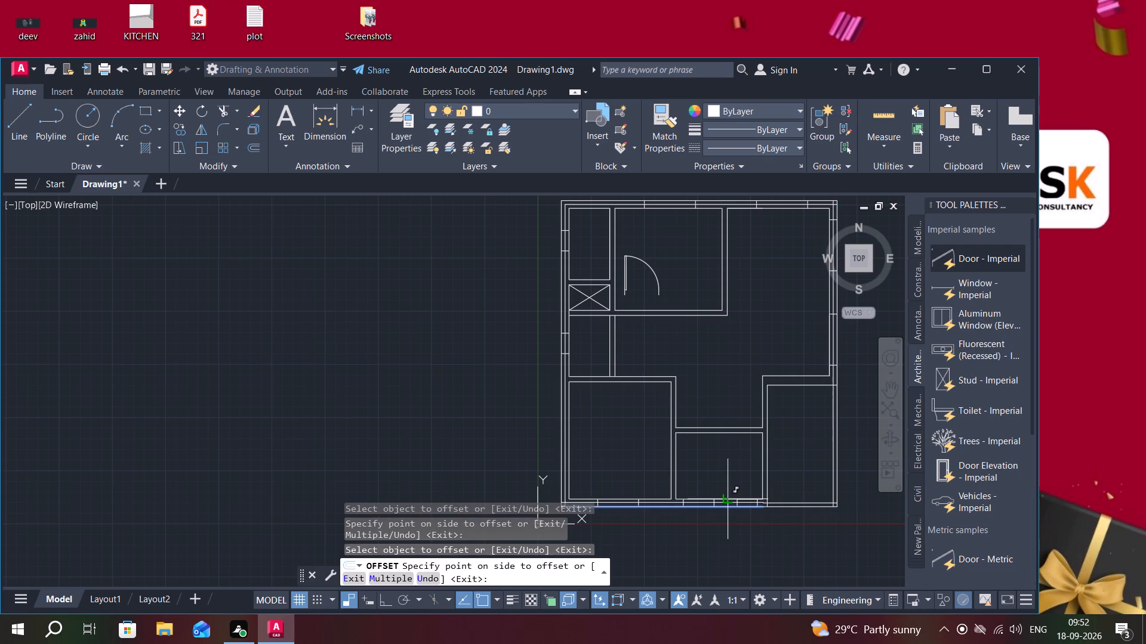
left_click(728, 500)
middle_click_drag(740, 507, 772, 484)
key("Escape")
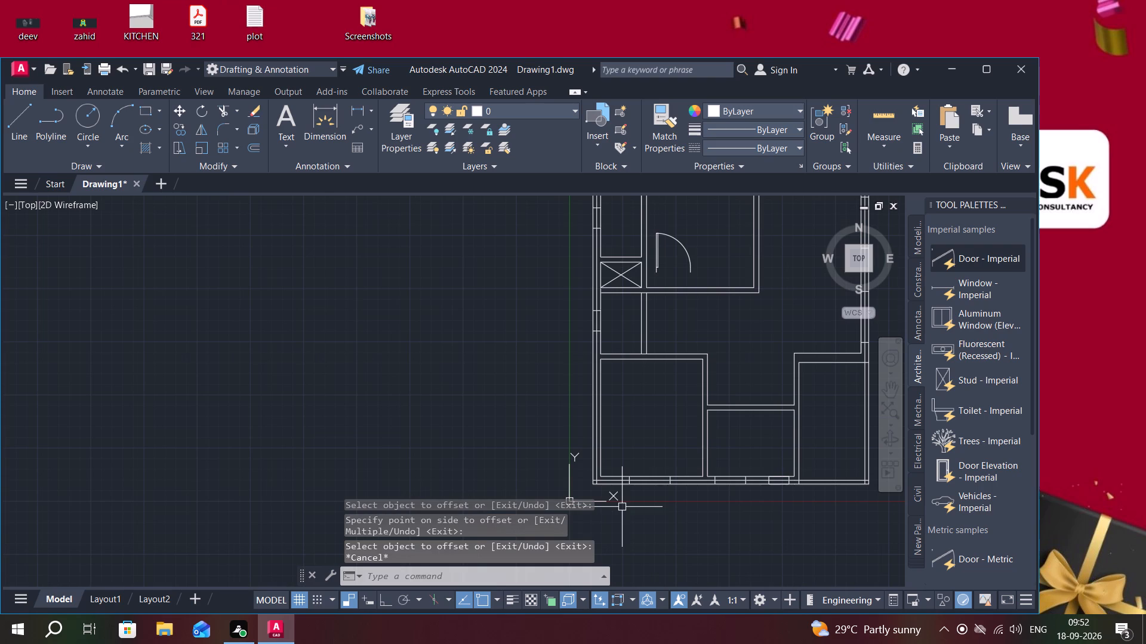
Offset the joined mid-wall line of the west and north walls 1" to both of its sides.
type("o")
key("space")
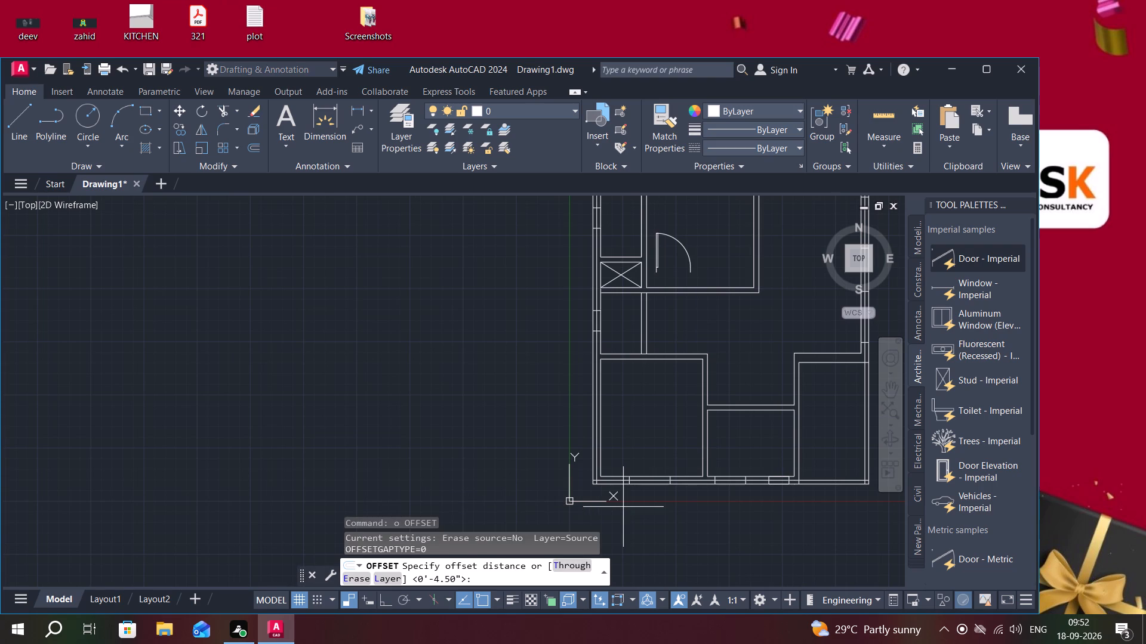
key("1")
key("shift+quotedbl")
key("space")
scroll(593, 456, "up", 4)
left_click_drag(597, 451, 592, 450)
left_click(585, 442)
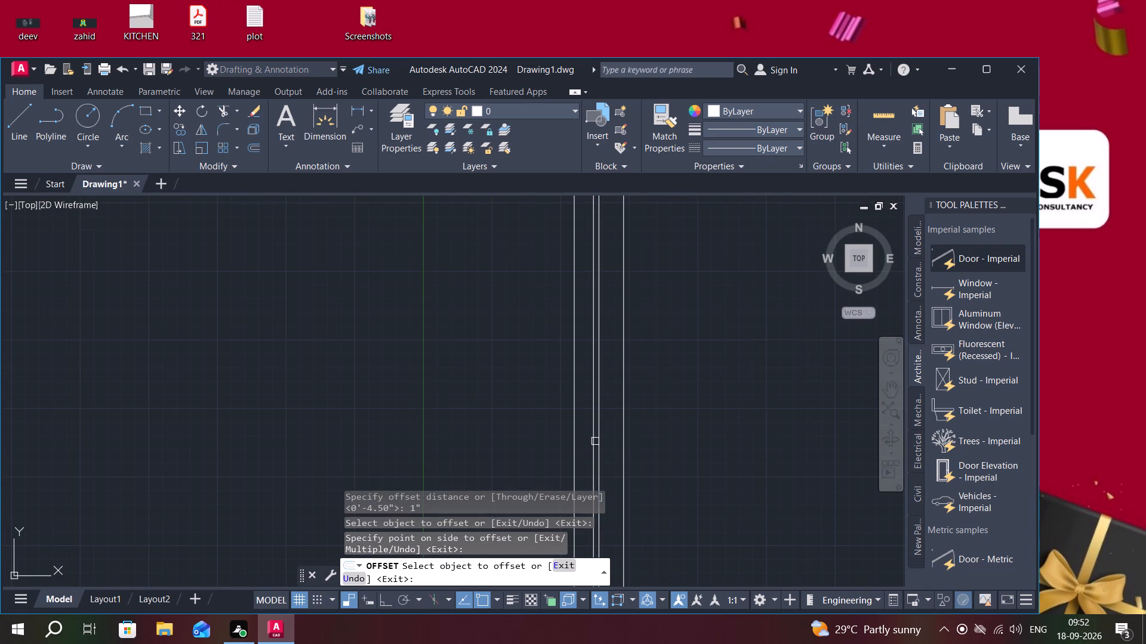
left_click(600, 441)
left_click(618, 441)
Offset the mid-wall line in the western part of the south wall 1" to both its north and south sides.
scroll(711, 429, "down", 2)
middle_click_drag(706, 429, 618, 329)
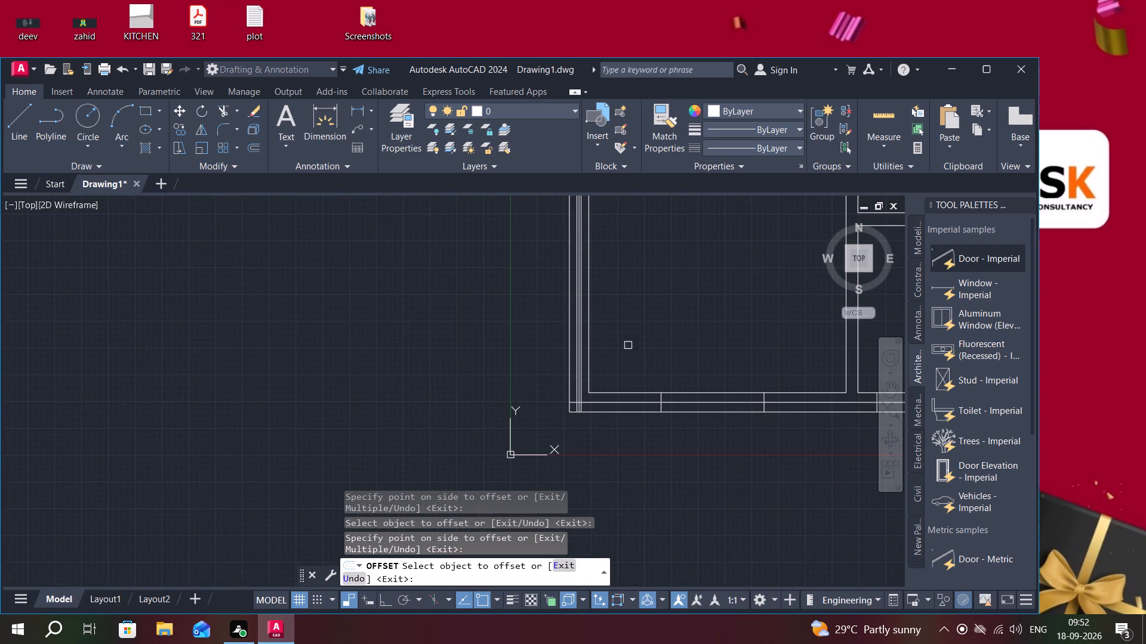
scroll(658, 419, "up", 2)
left_click(602, 377)
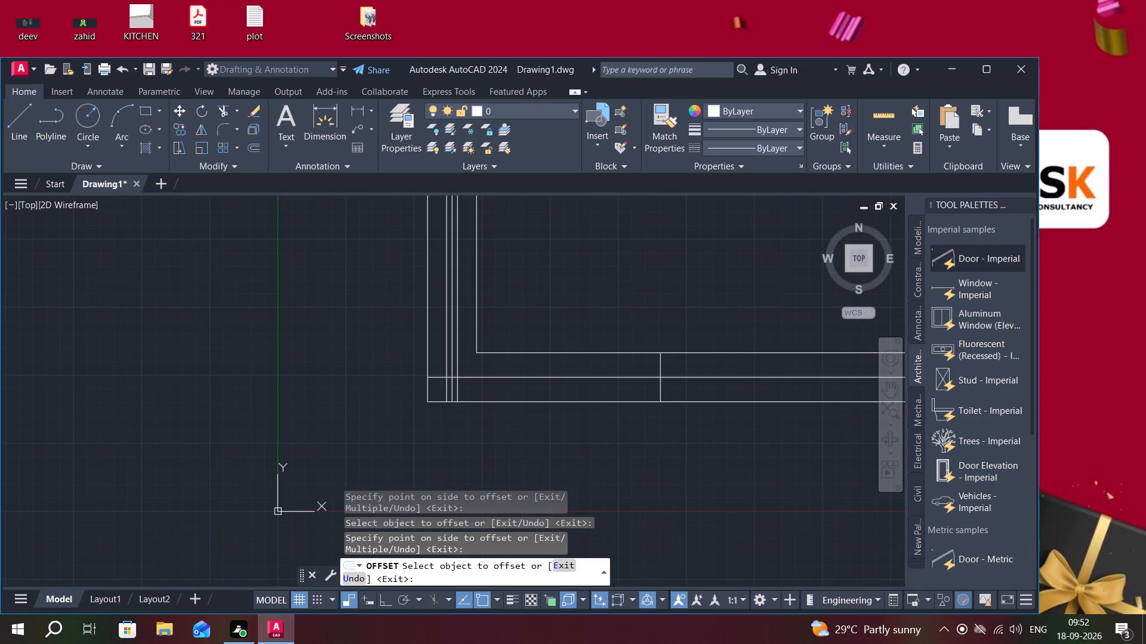
left_click(599, 351)
left_click(604, 378)
left_click(611, 391)
Offset the east wall's mid-wall line 1" to both its west and east sides.
scroll(460, 499, "down", 2)
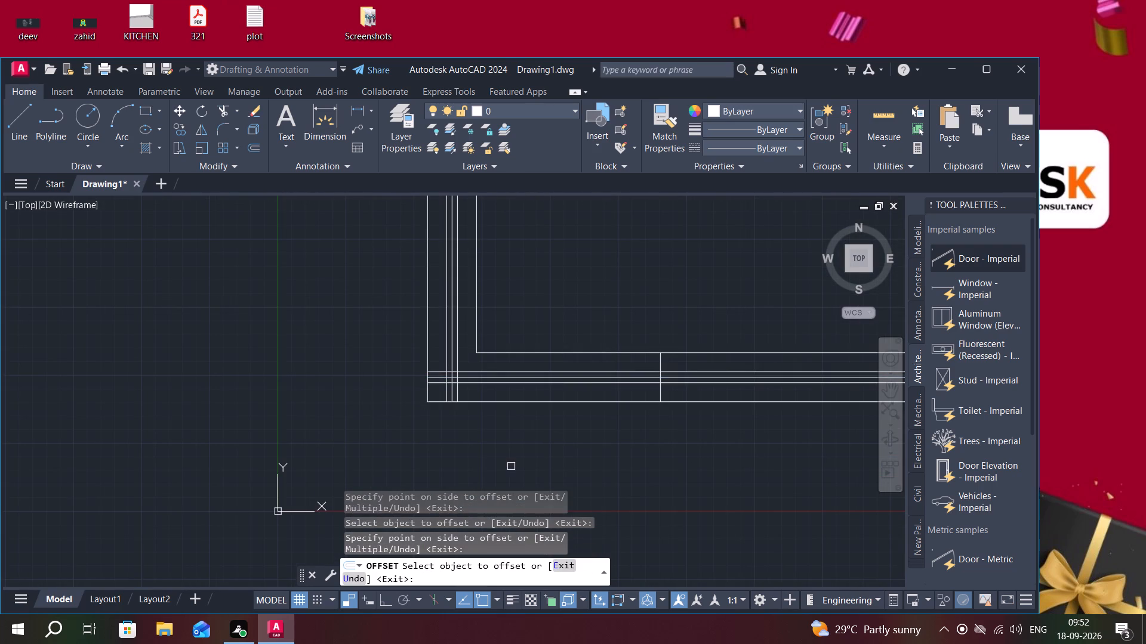
scroll(451, 462, "down", 3)
middle_click_drag(760, 468, 725, 541)
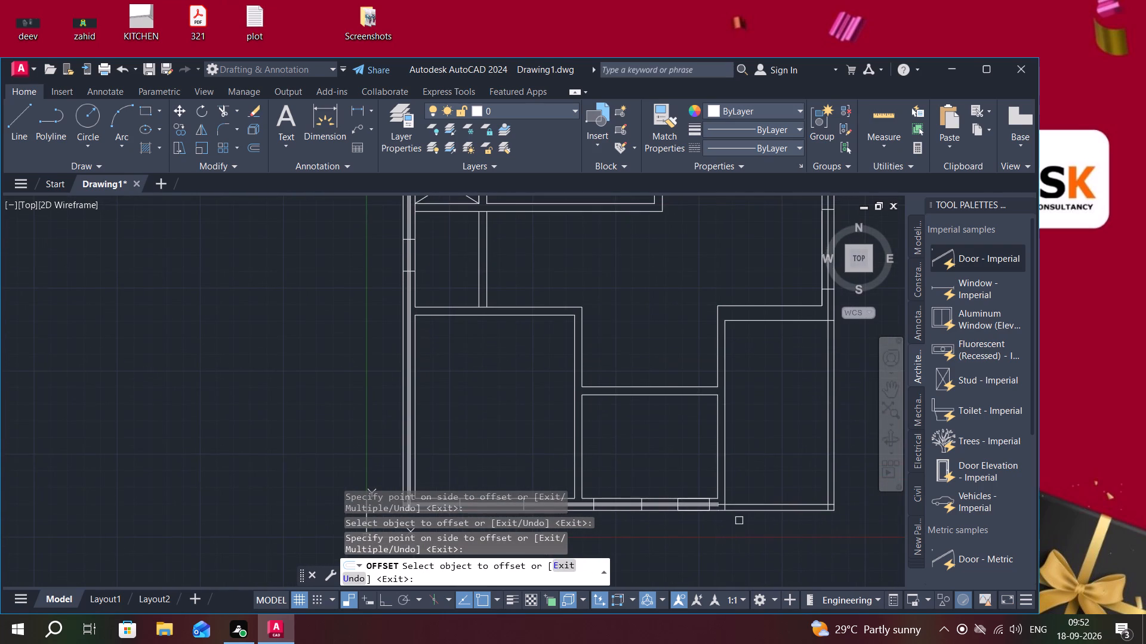
middle_click_drag(824, 445, 756, 470)
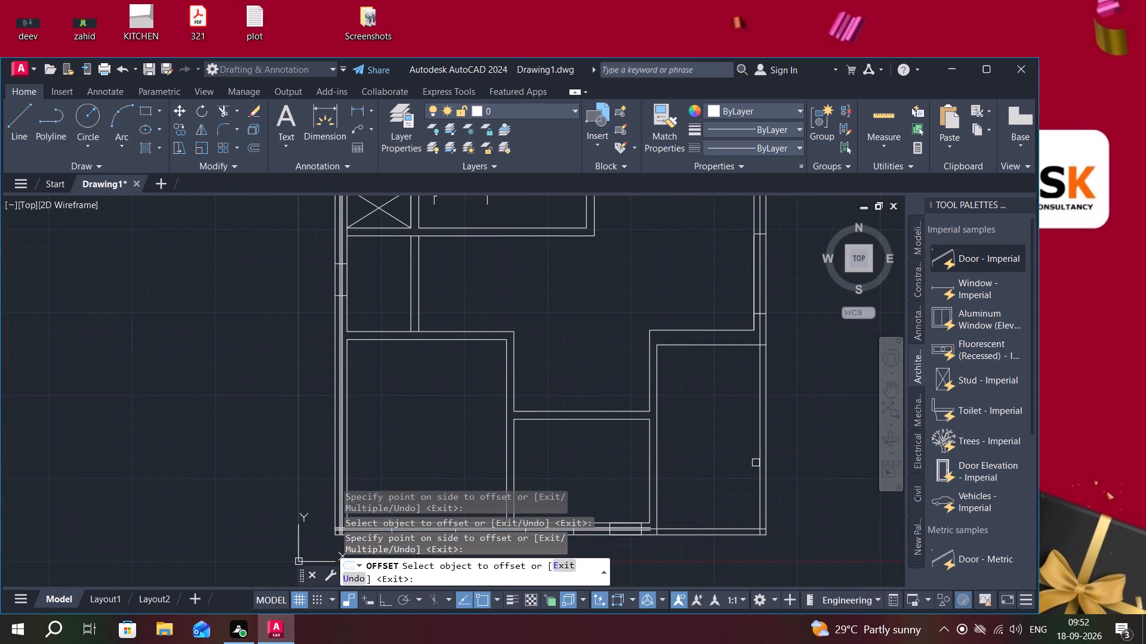
scroll(757, 463, "up", 2)
left_click(759, 467)
left_click(700, 474)
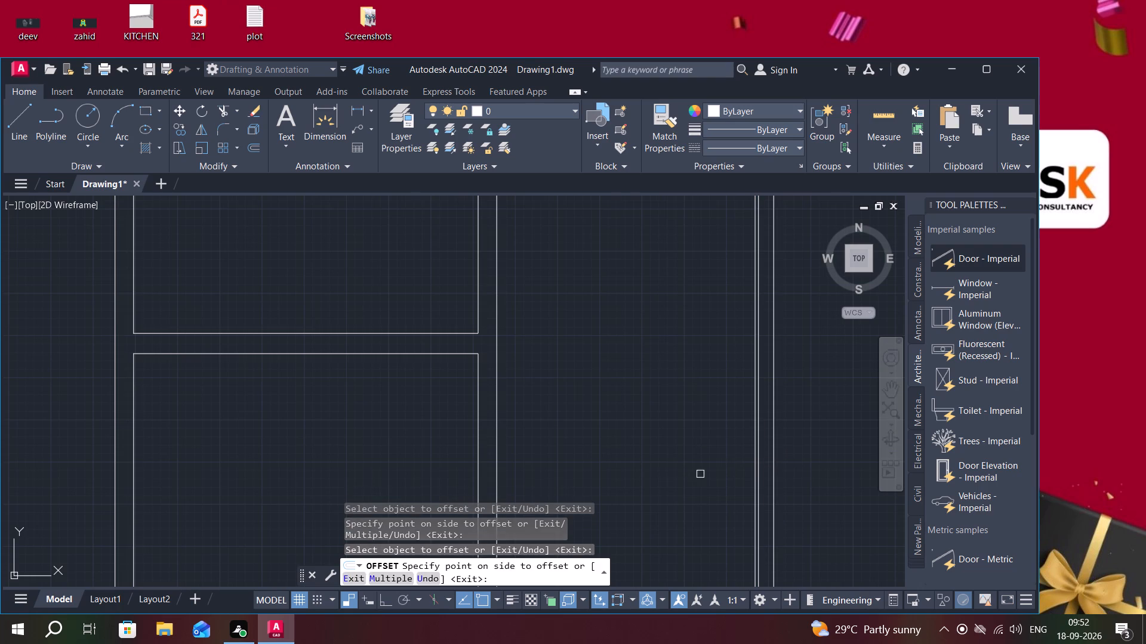
scroll(759, 455, "up", 3)
left_click(744, 448)
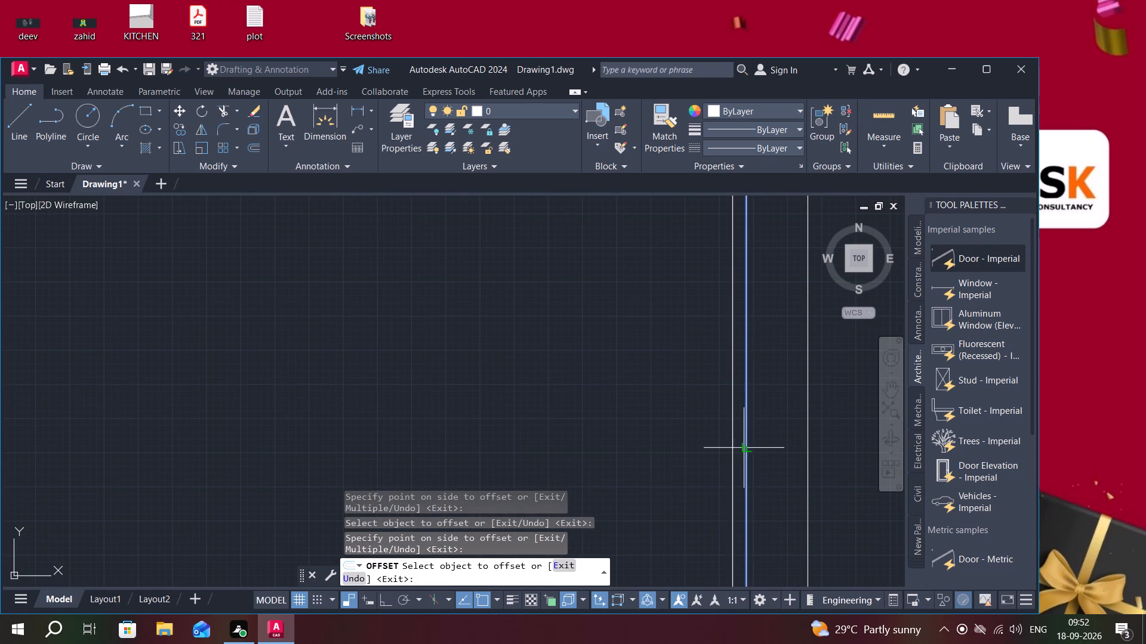
left_click(781, 448)
Delete the original centre line running along the north and west walls, keeping the two offset lines.
scroll(702, 439, "down", 7)
middle_click_drag(729, 432, 753, 462)
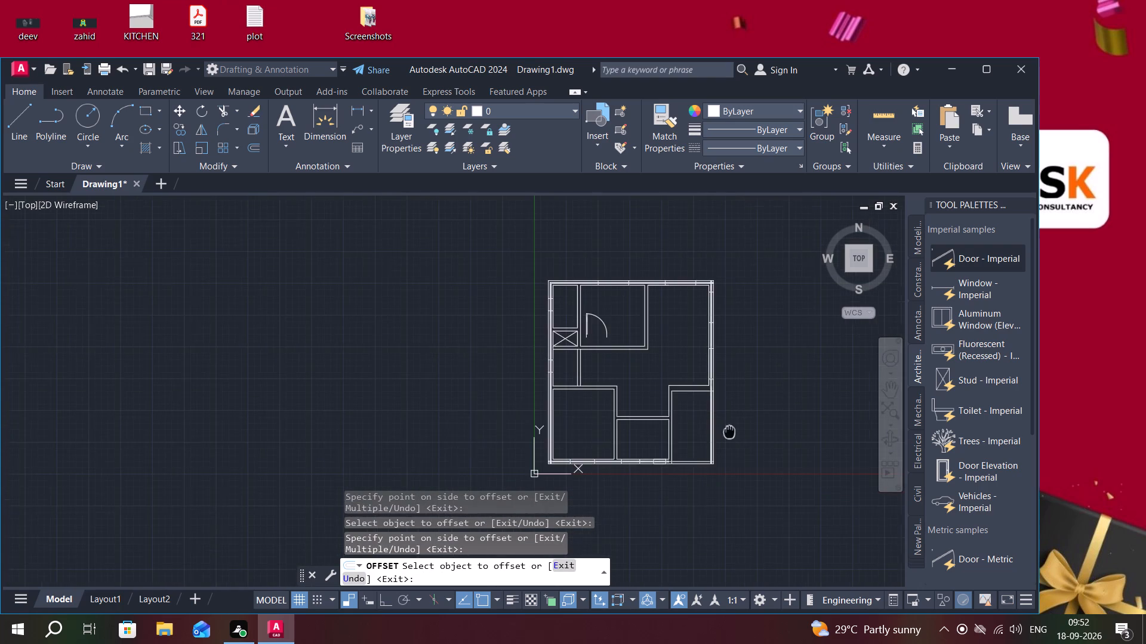
middle_click_drag(753, 462, 772, 519)
scroll(716, 349, "up", 3)
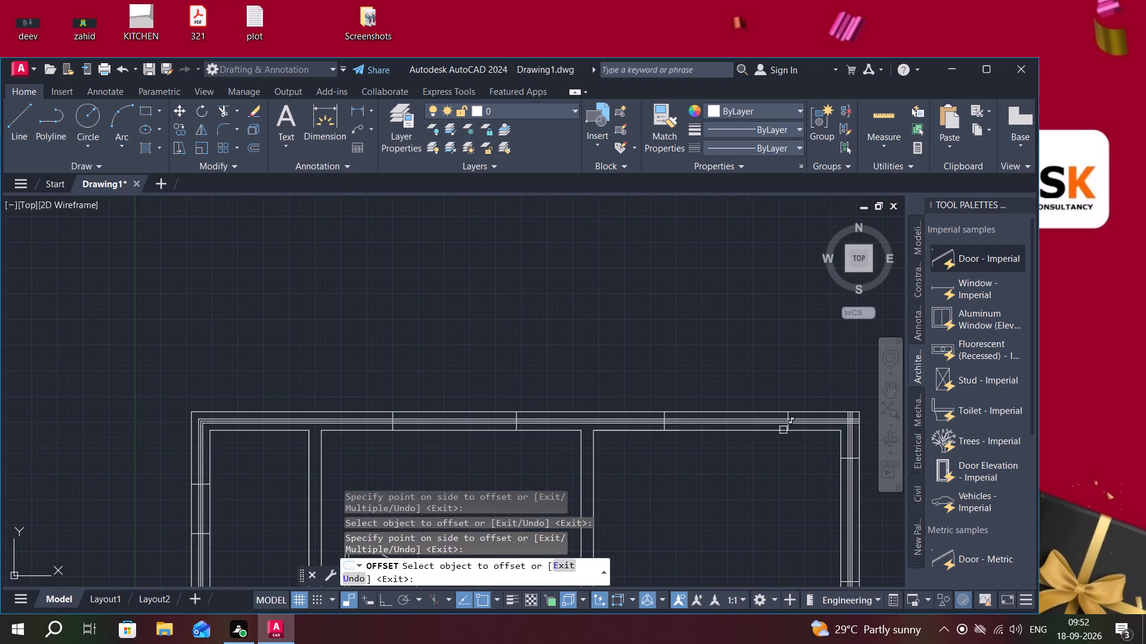
scroll(784, 430, "up", 3)
middle_click_drag(781, 456, 594, 419)
key("Escape")
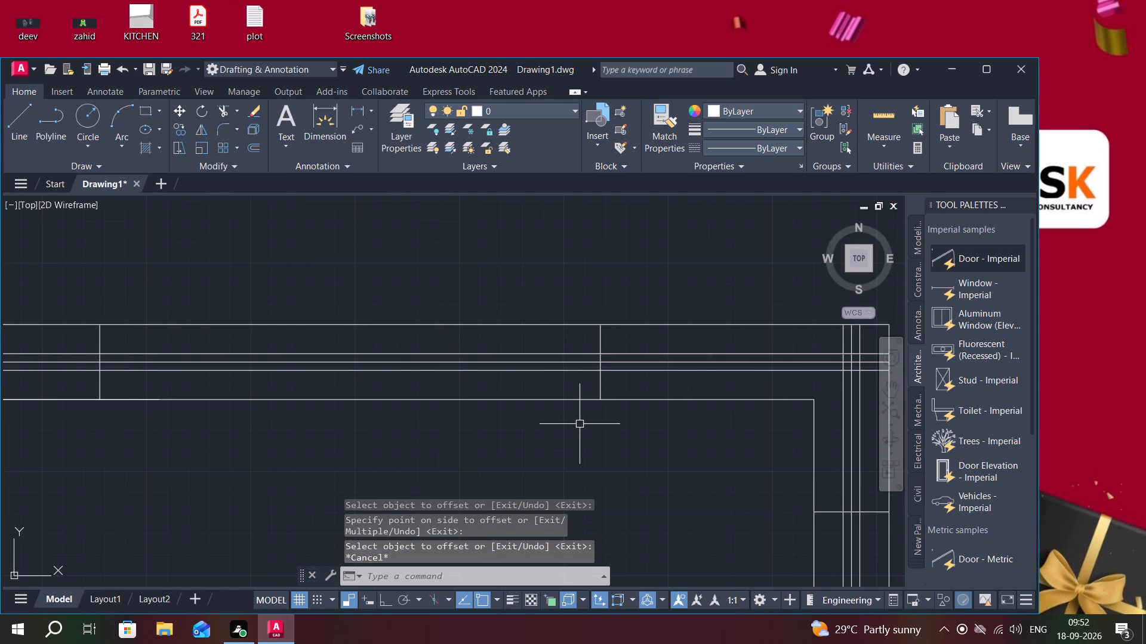
left_click(618, 363)
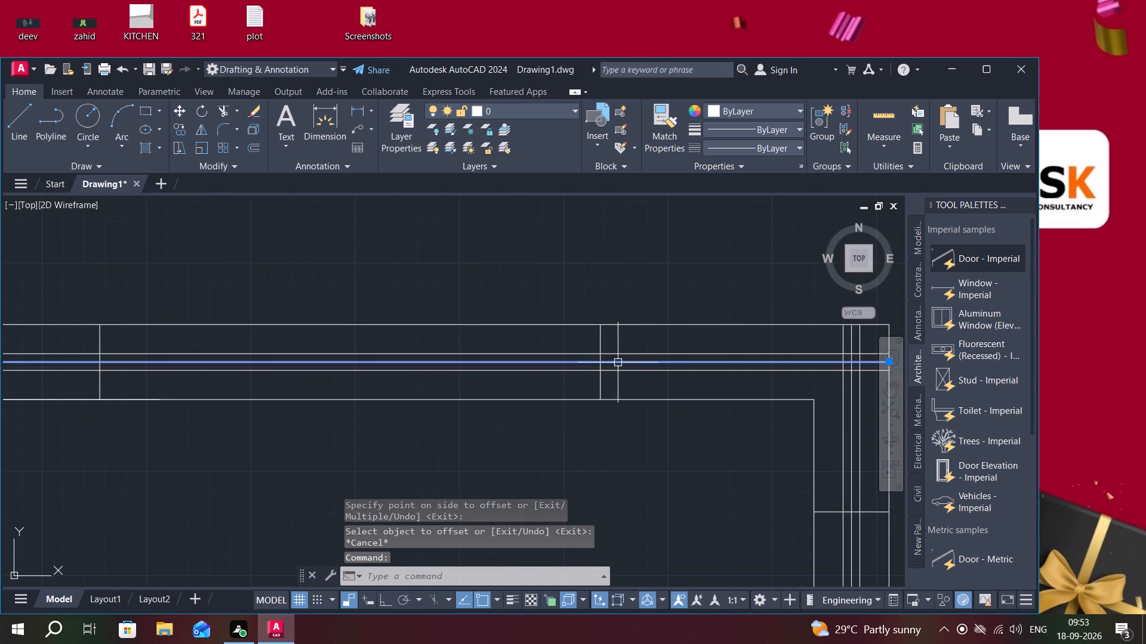
key("Delete")
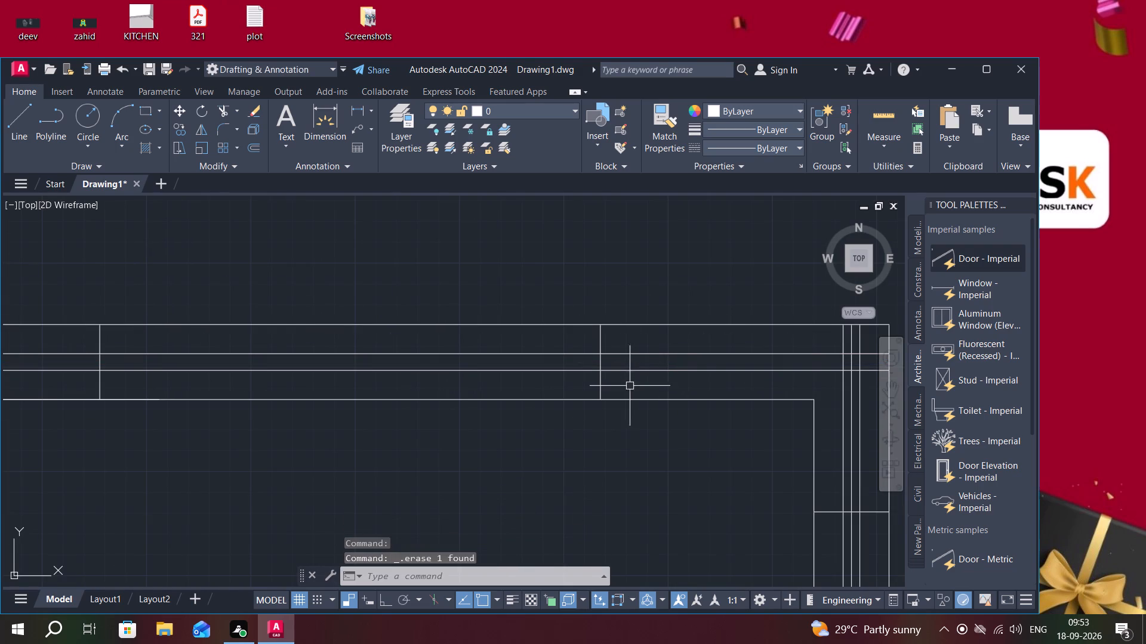
Delete the original centre line between the two 1" offset lines in the western part of the south wall.
scroll(616, 488, "down", 5)
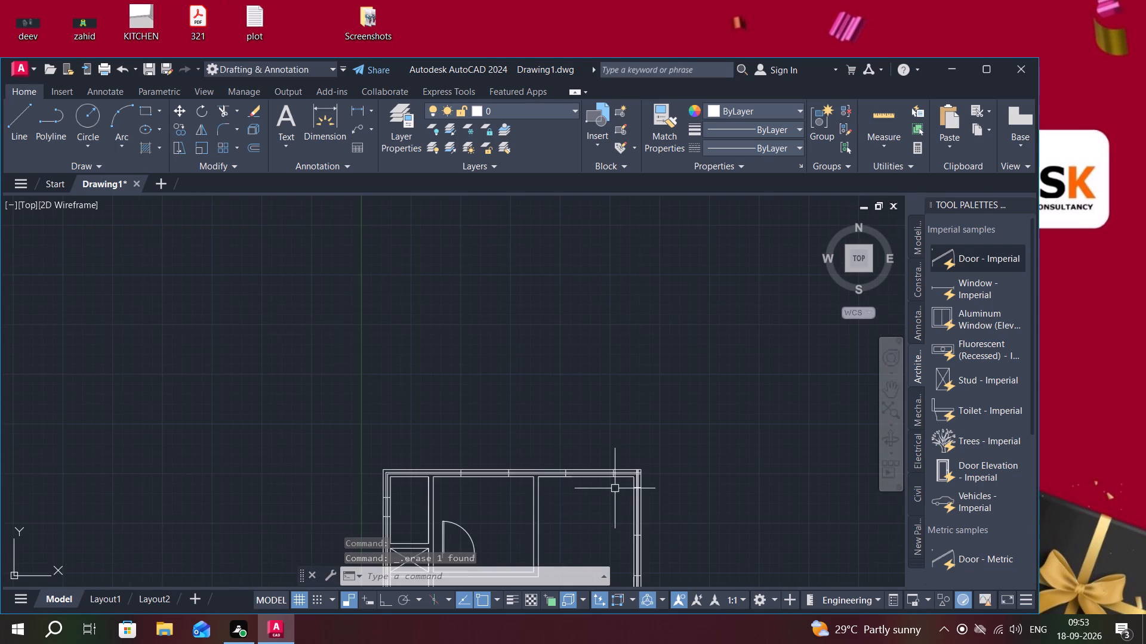
middle_click_drag(615, 489, 728, 361)
scroll(493, 431, "up", 3)
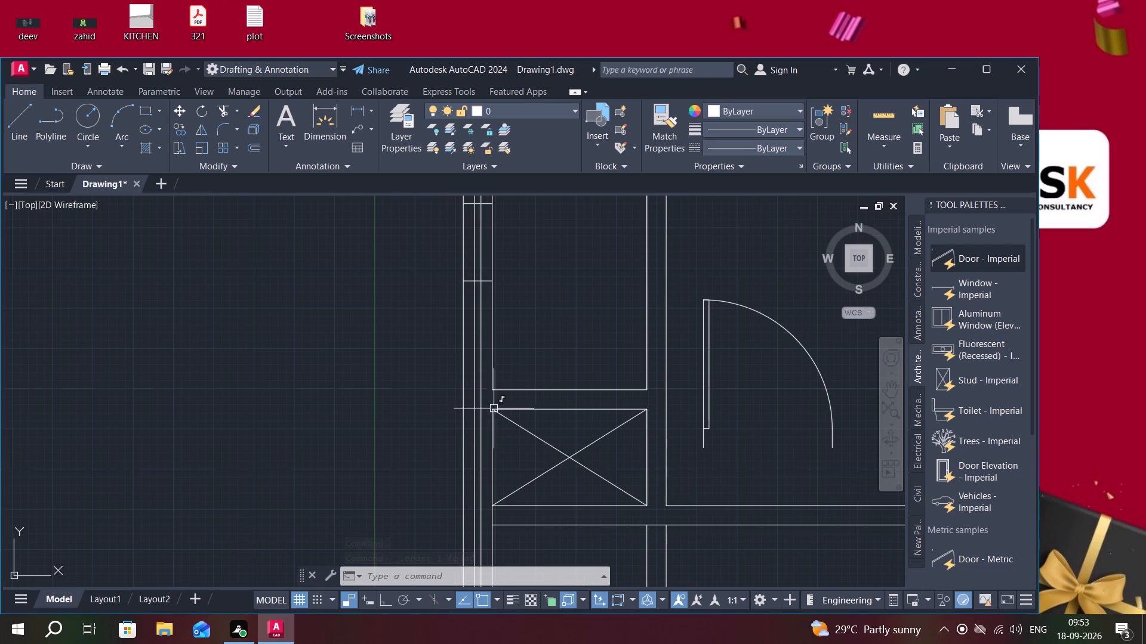
scroll(497, 408, "down", 2)
middle_click_drag(594, 388, 594, 383)
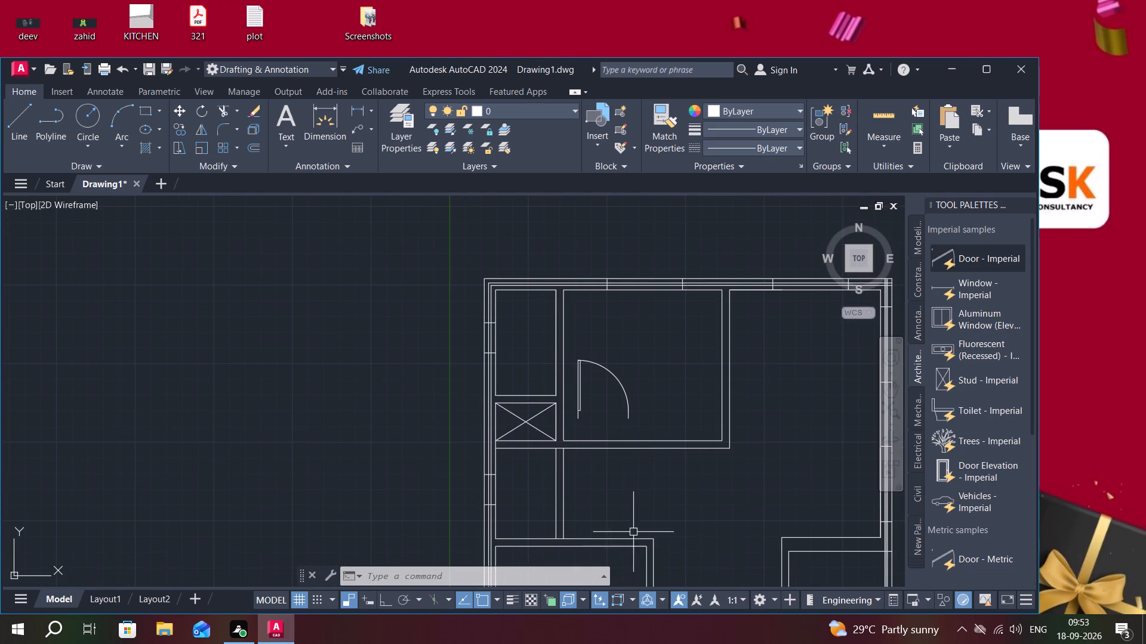
middle_click_drag(633, 523, 621, 324)
scroll(502, 550, "up", 4)
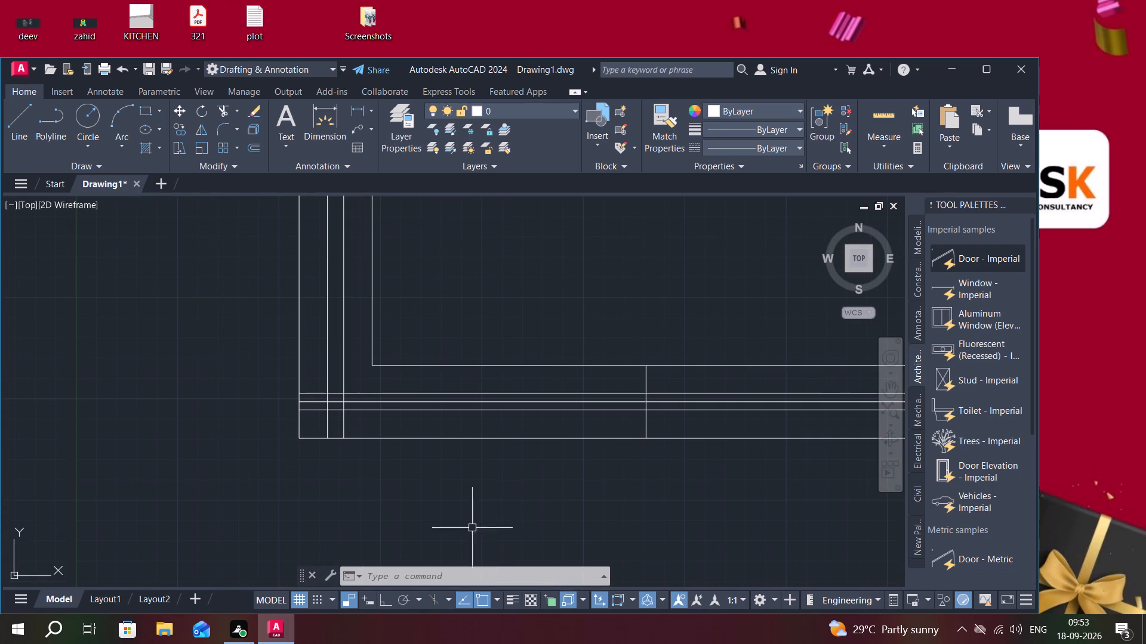
left_click(404, 402)
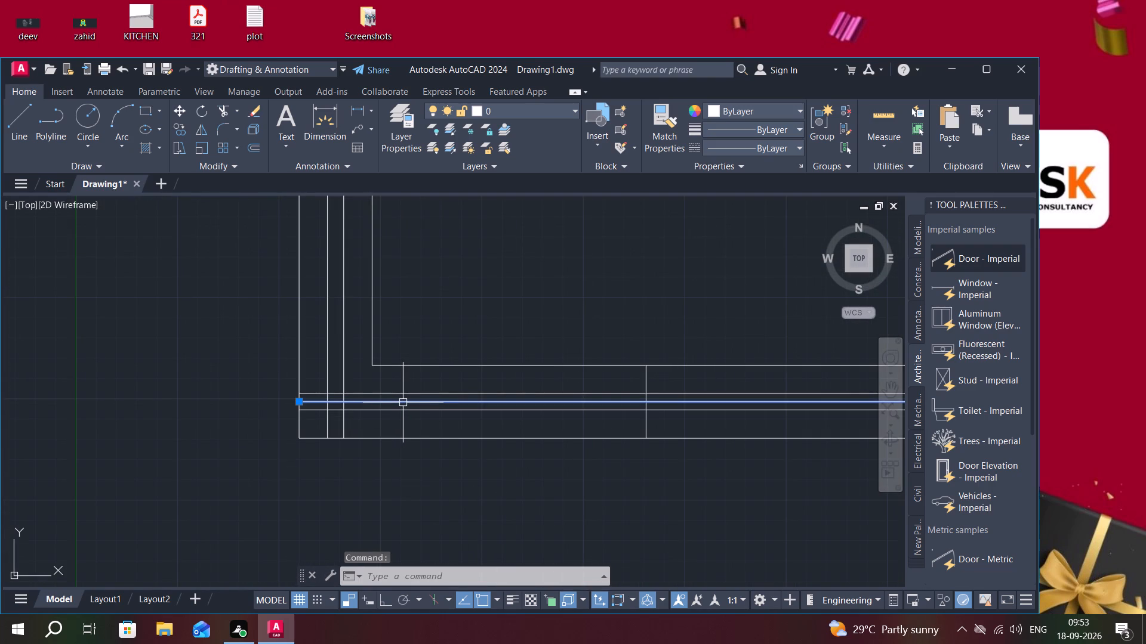
key("Delete")
Delete the original centre line between the two 1" offset lines in the east wall.
scroll(494, 435, "down", 6)
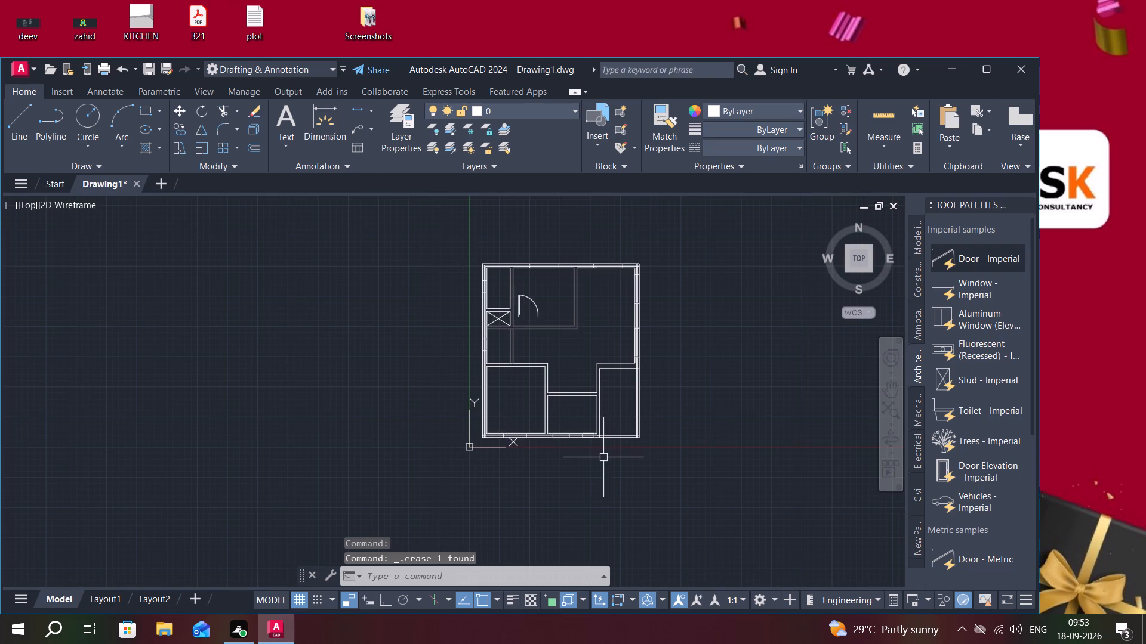
middle_click_drag(593, 450, 578, 446)
scroll(613, 391, "up", 6)
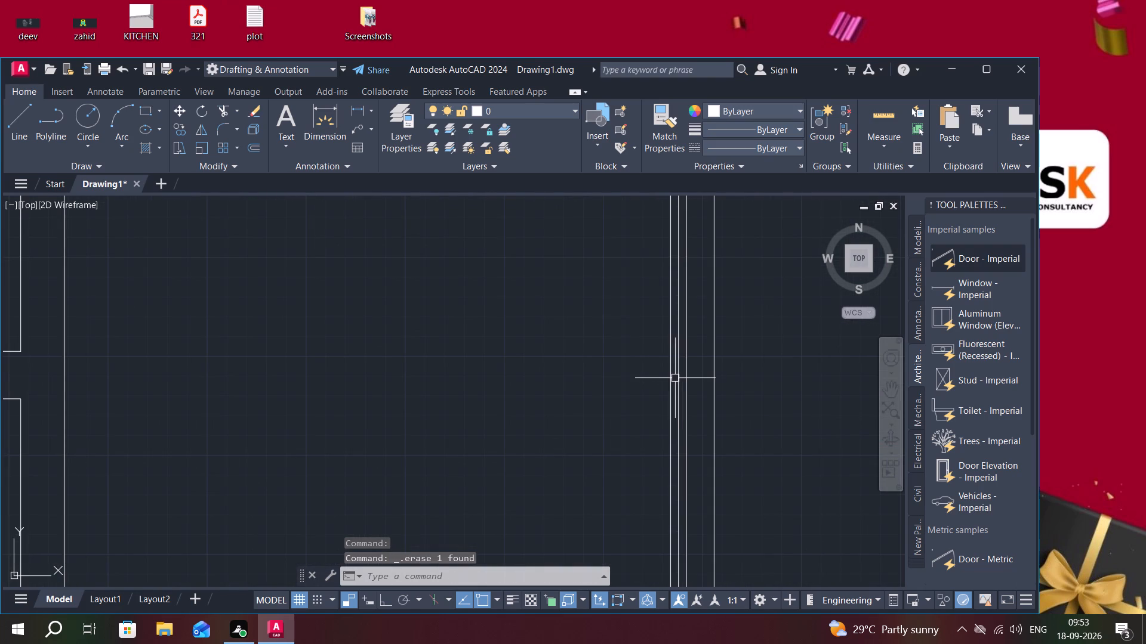
scroll(671, 385, "down", 2)
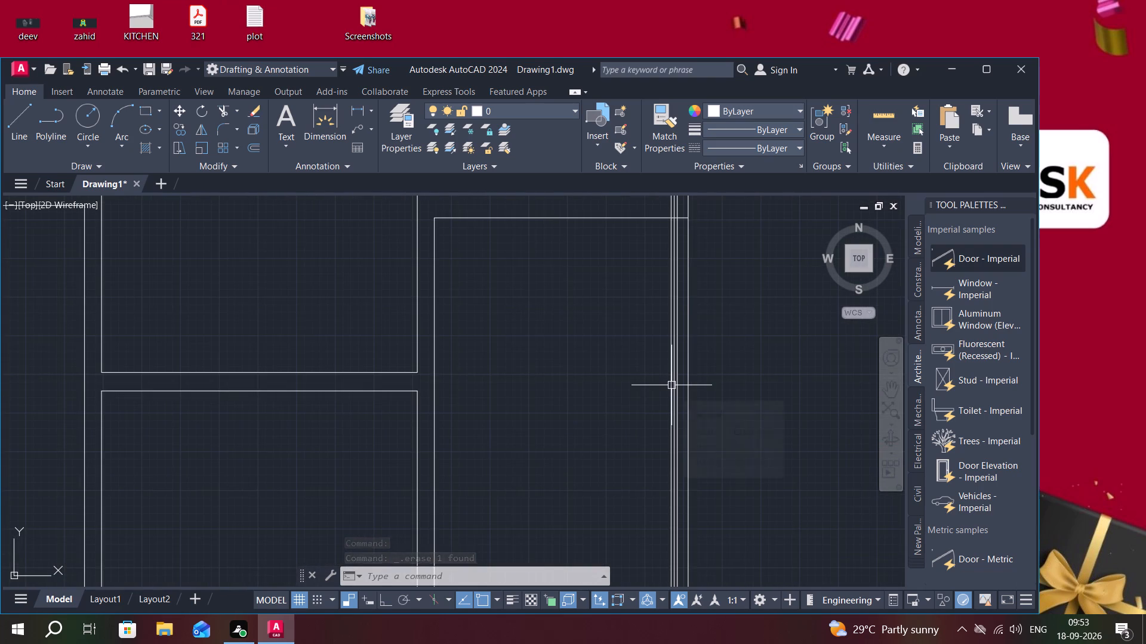
scroll(671, 385, "up", 3)
left_click(673, 388)
scroll(619, 410, "down", 3)
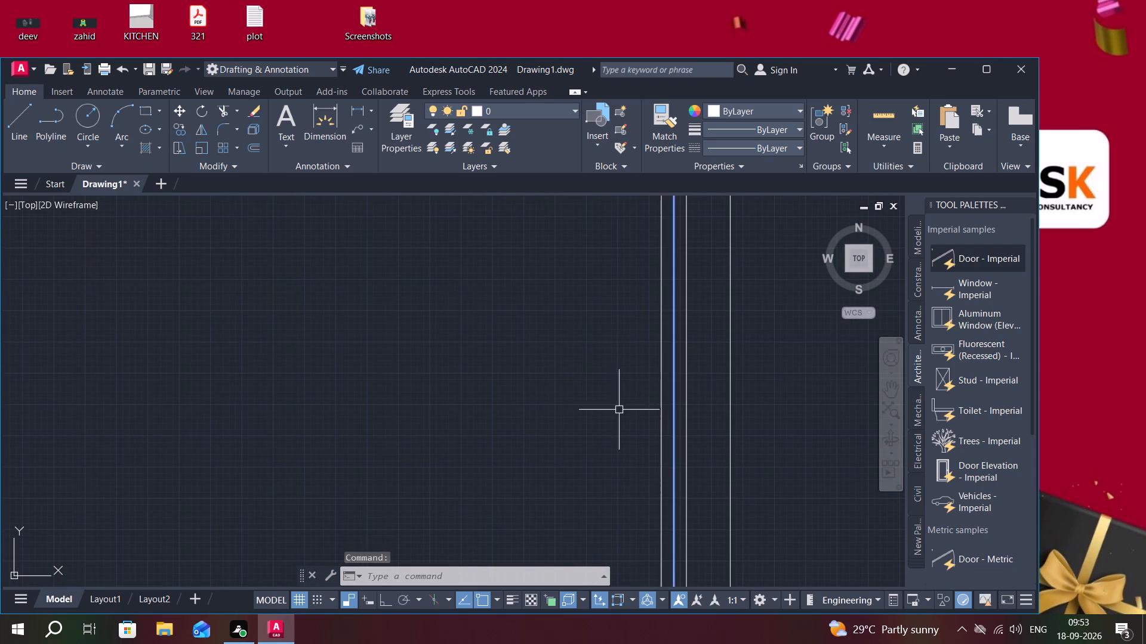
scroll(614, 420, "down", 2)
key("Delete")
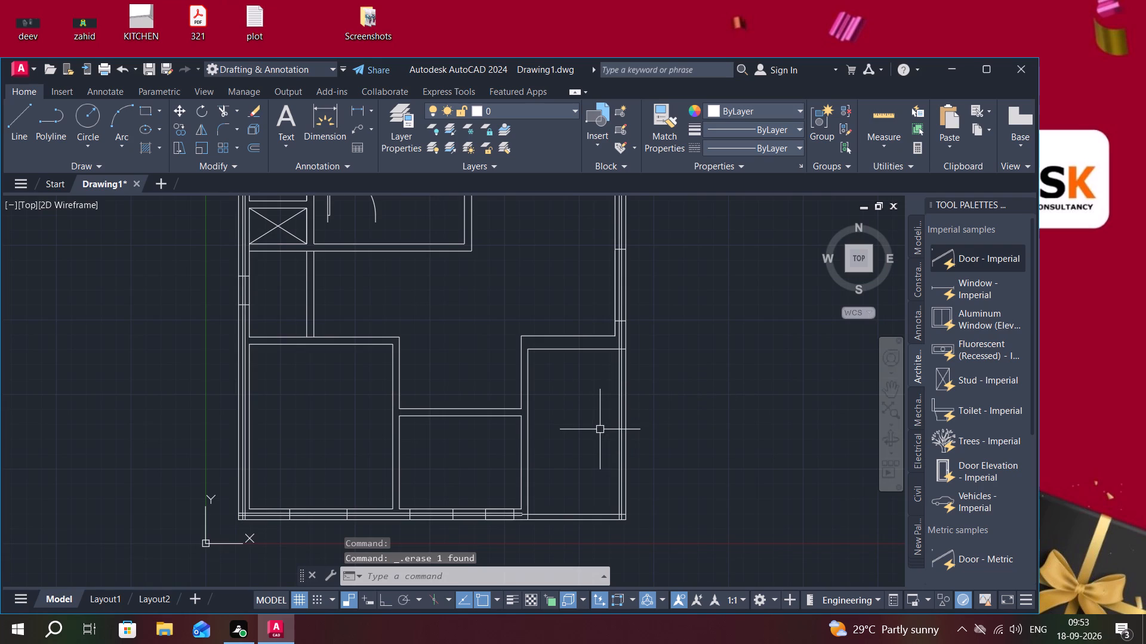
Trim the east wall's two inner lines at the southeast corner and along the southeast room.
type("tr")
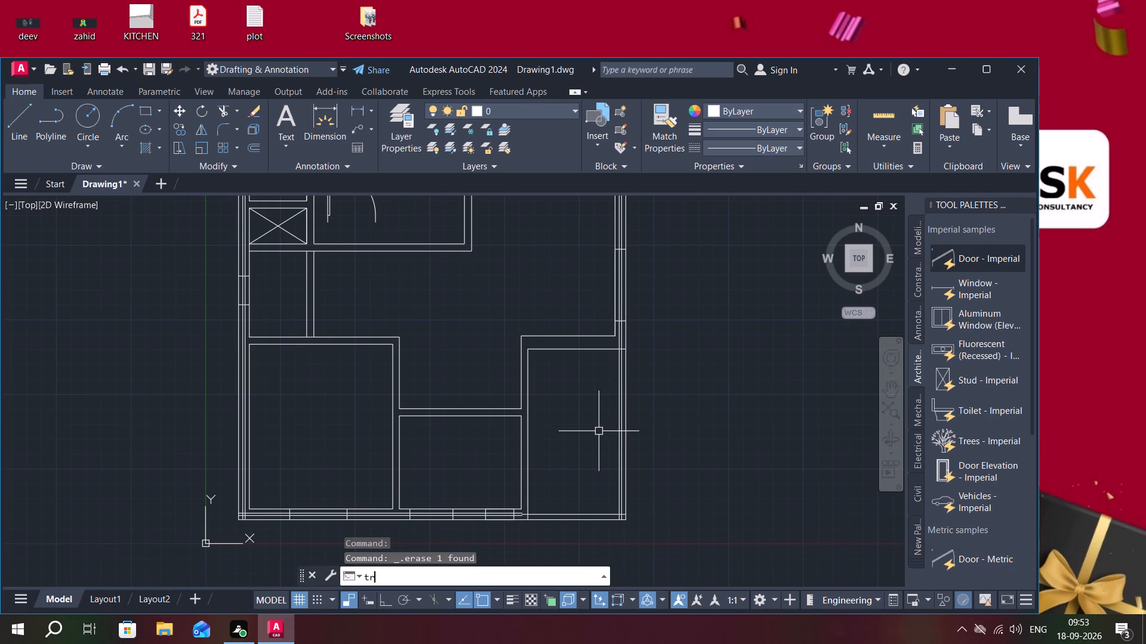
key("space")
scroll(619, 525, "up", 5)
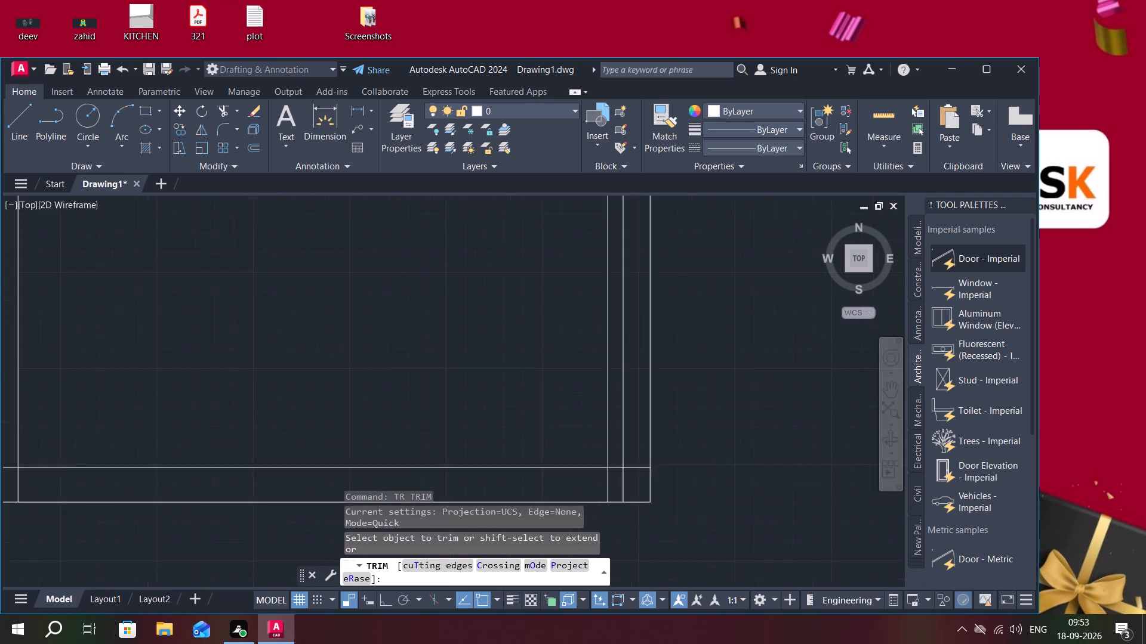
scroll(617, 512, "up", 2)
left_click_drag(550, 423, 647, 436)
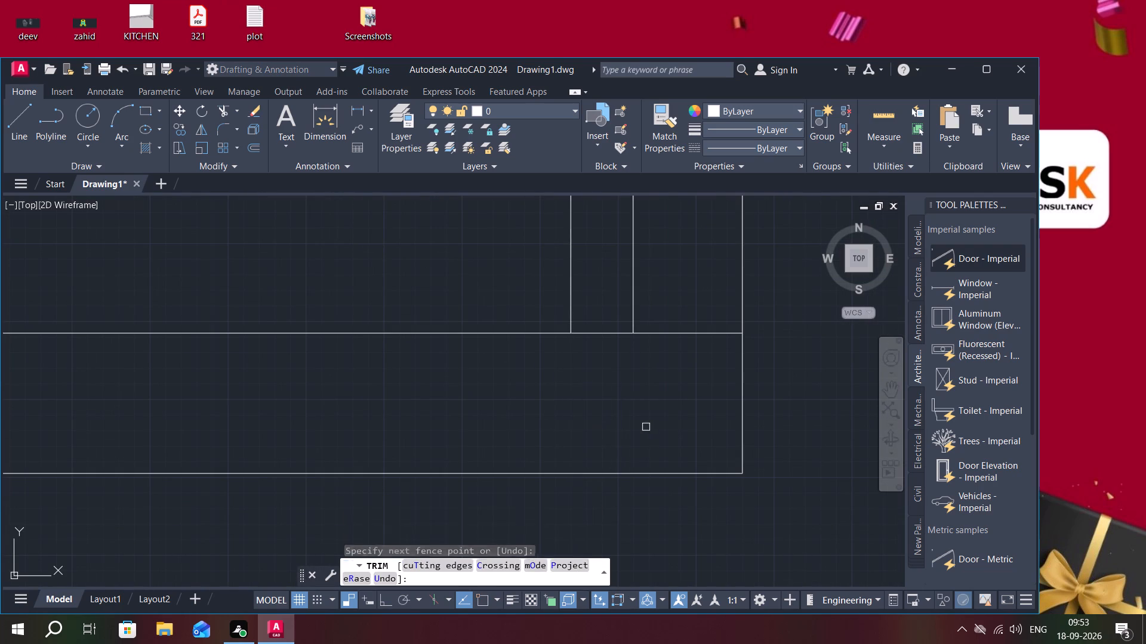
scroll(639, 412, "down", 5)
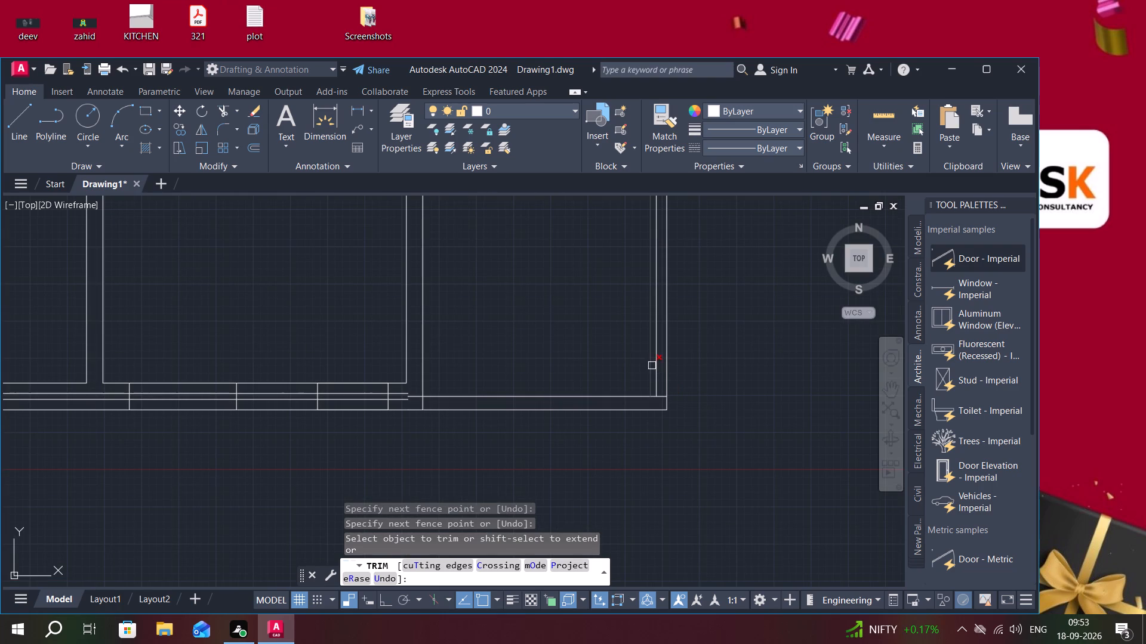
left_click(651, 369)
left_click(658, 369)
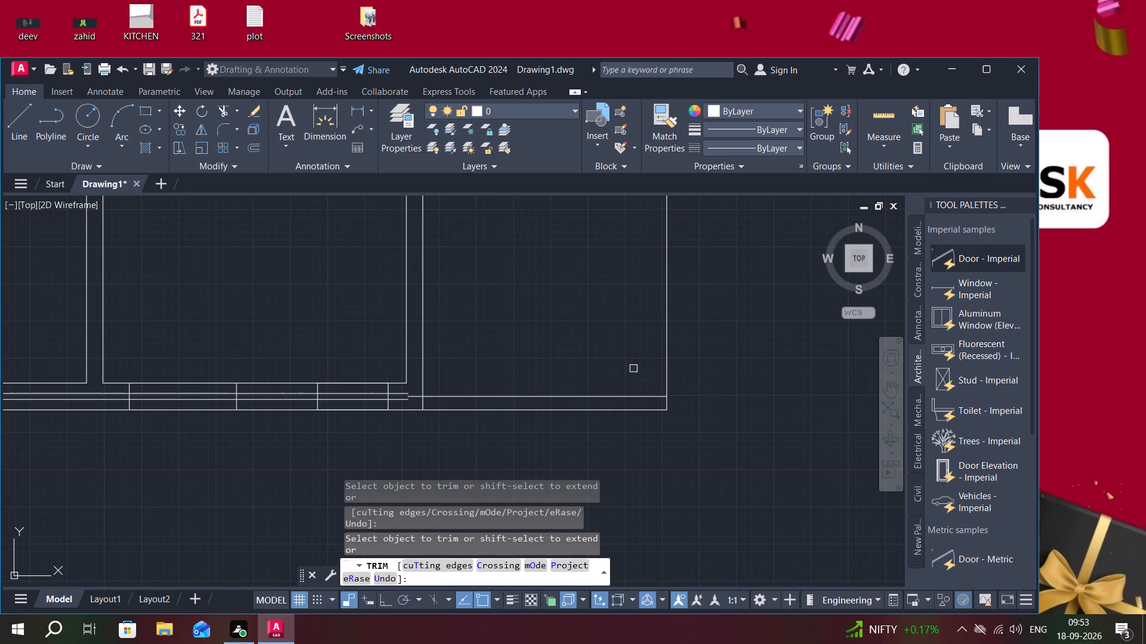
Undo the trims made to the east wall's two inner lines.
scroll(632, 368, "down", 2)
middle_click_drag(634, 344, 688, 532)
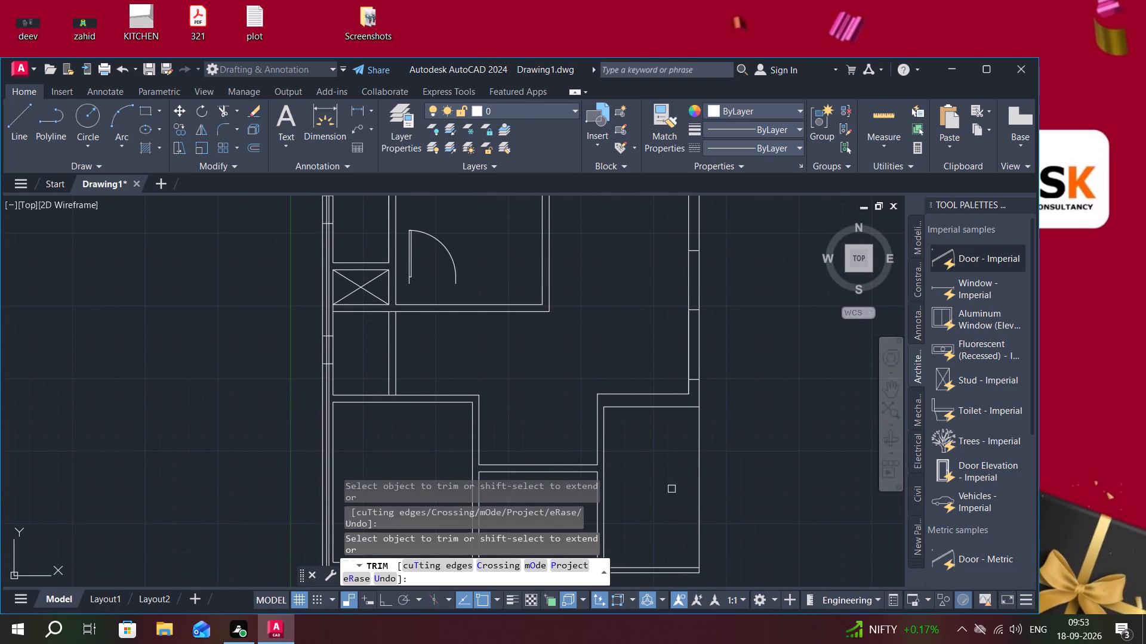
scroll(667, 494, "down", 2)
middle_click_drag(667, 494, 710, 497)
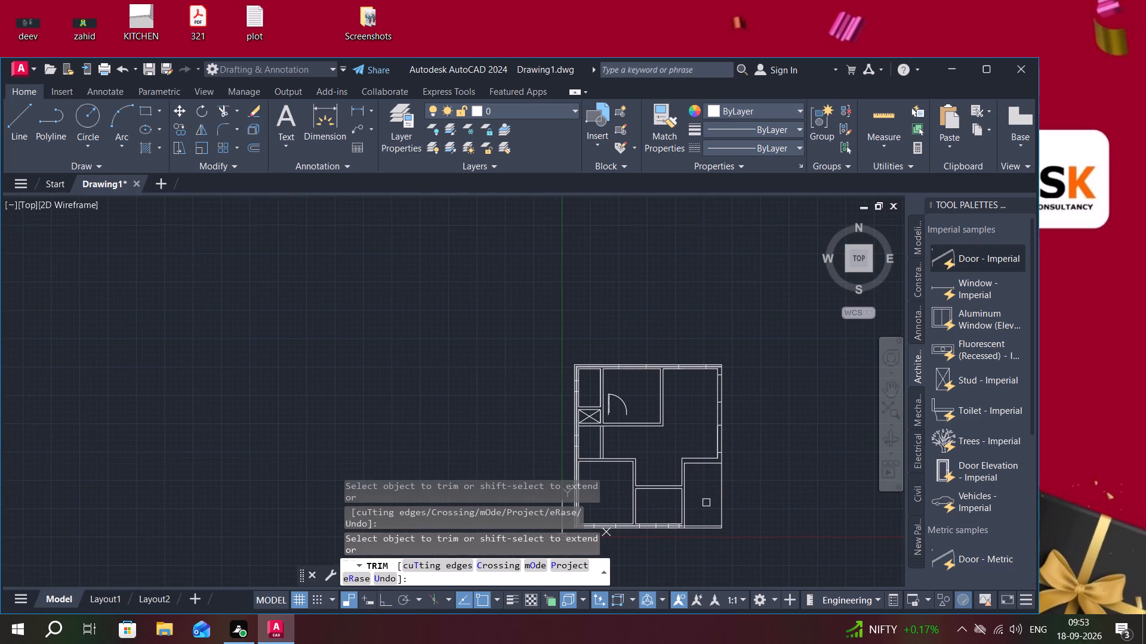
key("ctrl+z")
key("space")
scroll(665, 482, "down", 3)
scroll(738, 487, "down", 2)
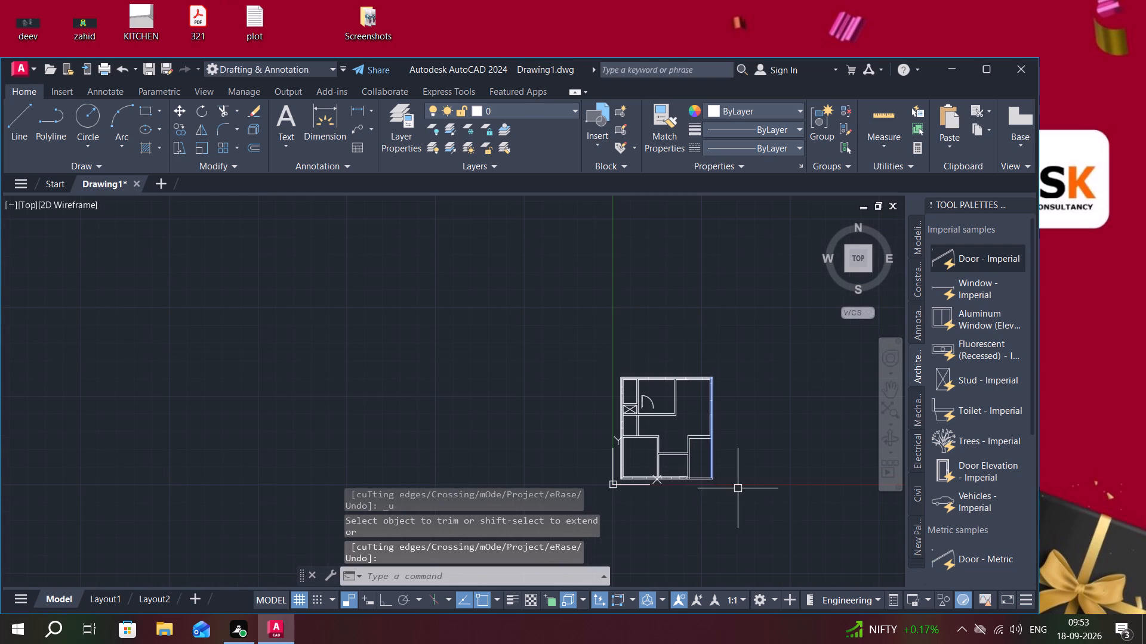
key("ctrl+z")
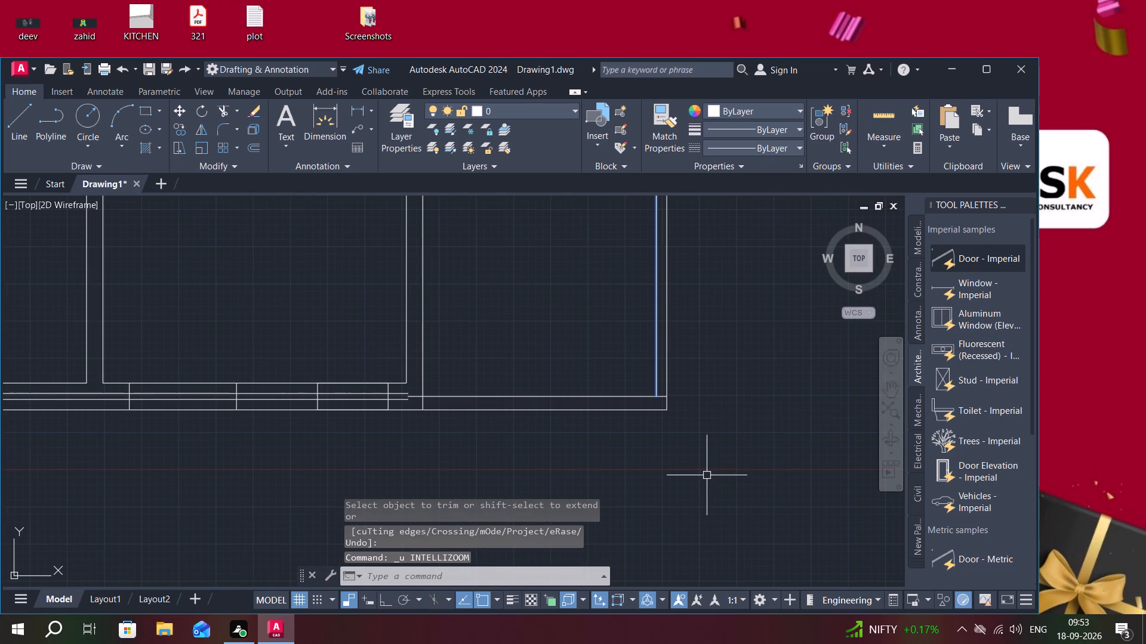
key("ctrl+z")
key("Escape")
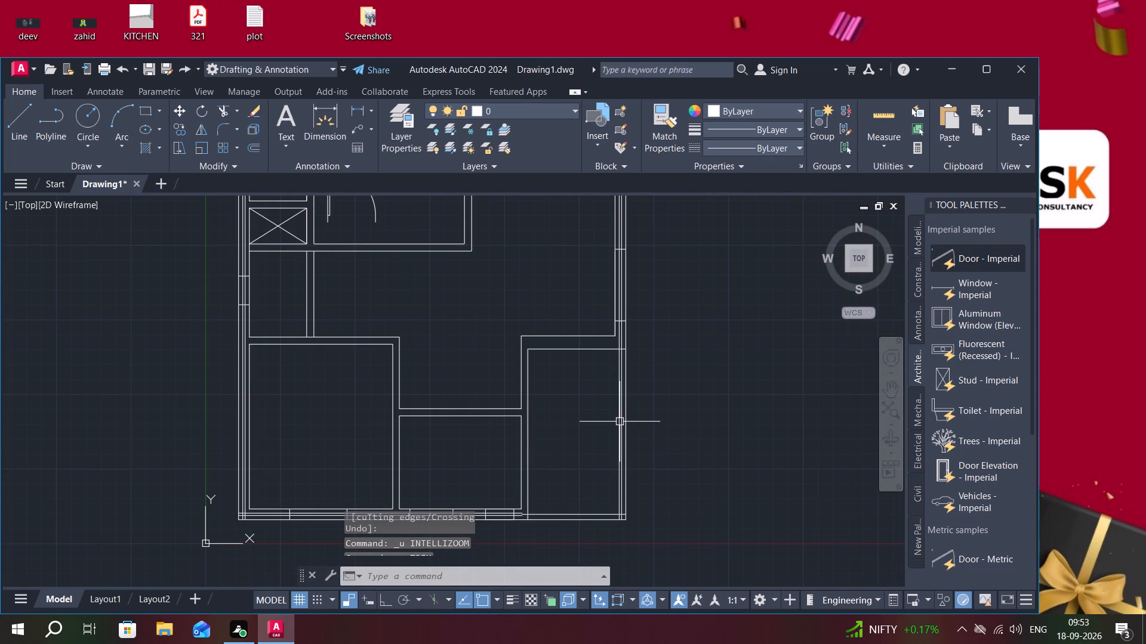
Trim the east wall's two mid-wall lines along the southeast room, at the southeast corner and up to the southern window.
type("tr")
key("space")
left_click(620, 428)
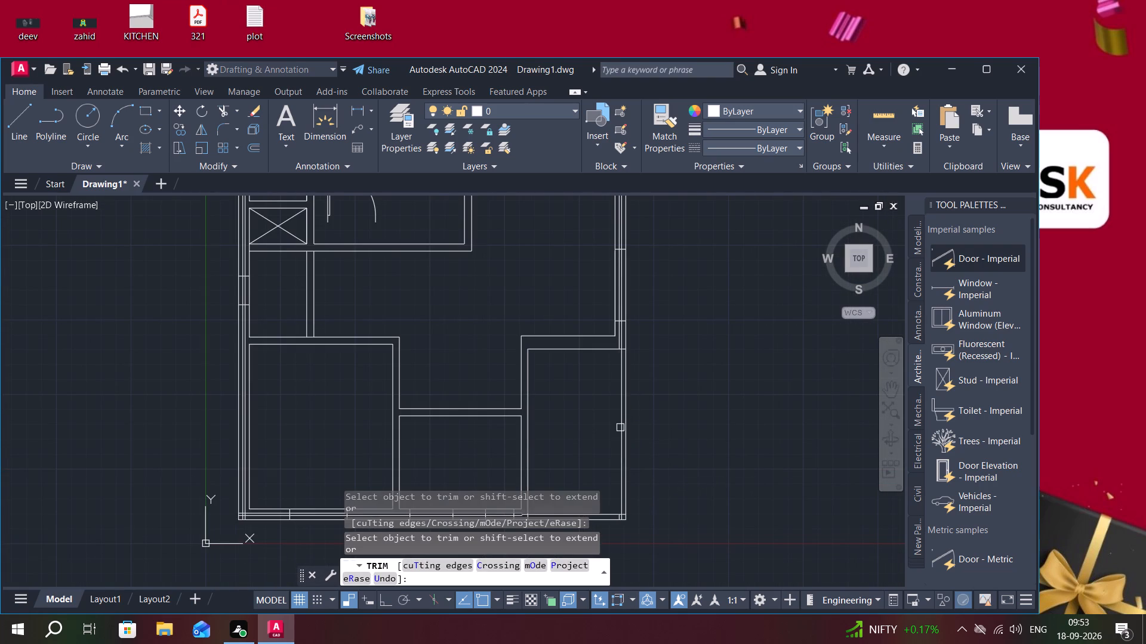
left_click(619, 424)
scroll(612, 514, "up", 4)
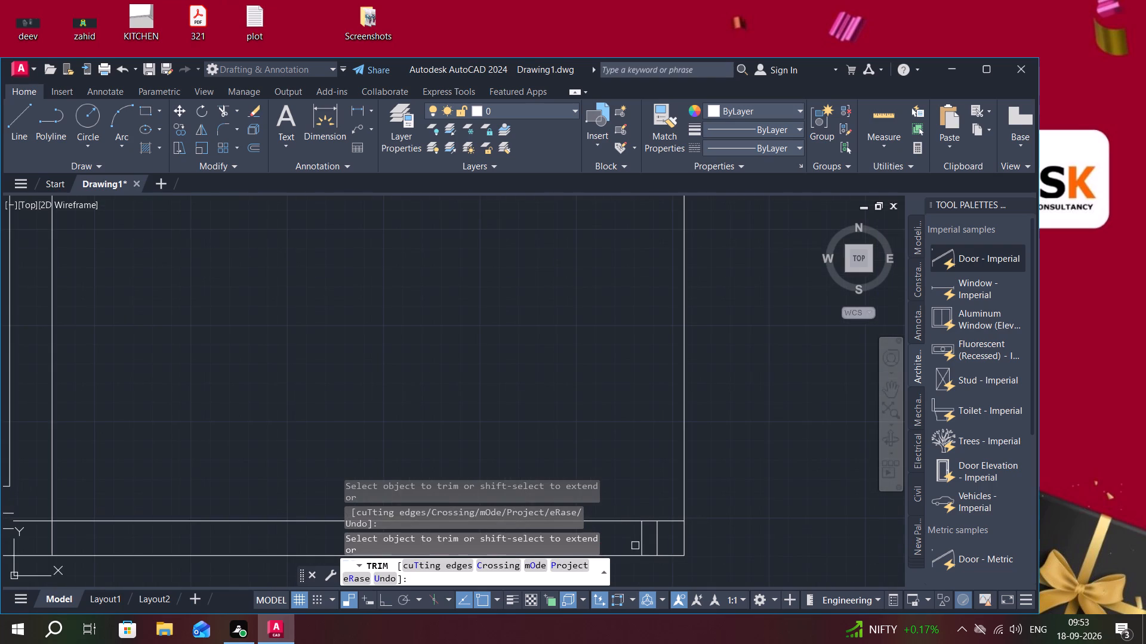
left_click(640, 546)
left_click(657, 540)
scroll(613, 370, "down", 2)
middle_click_drag(610, 347, 634, 480)
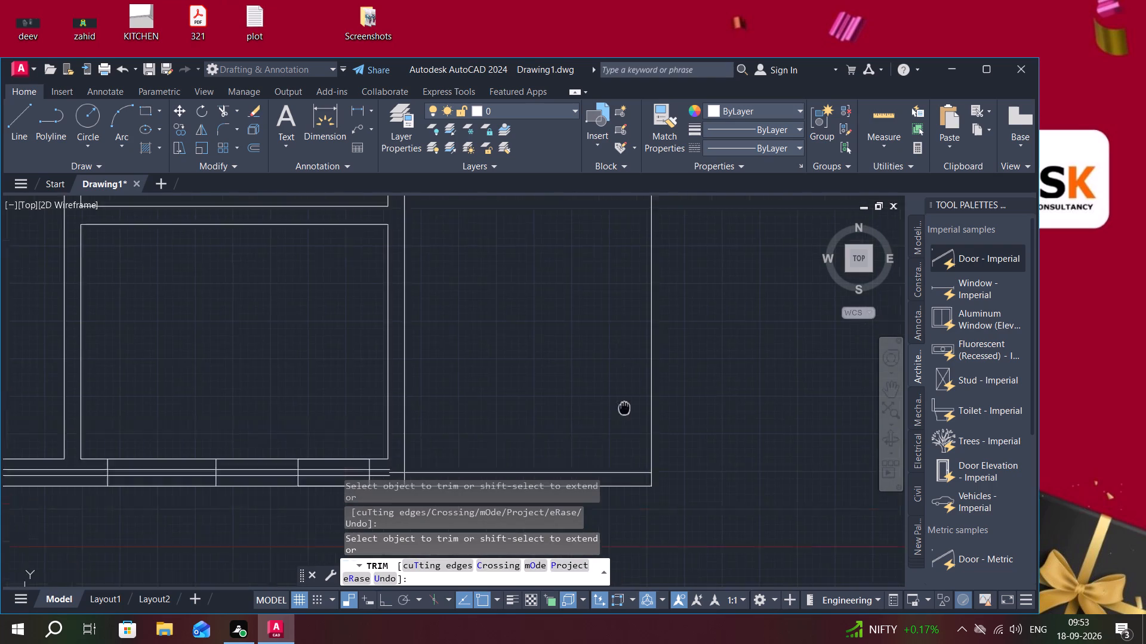
middle_click_drag(634, 480, 663, 643)
left_click(682, 406)
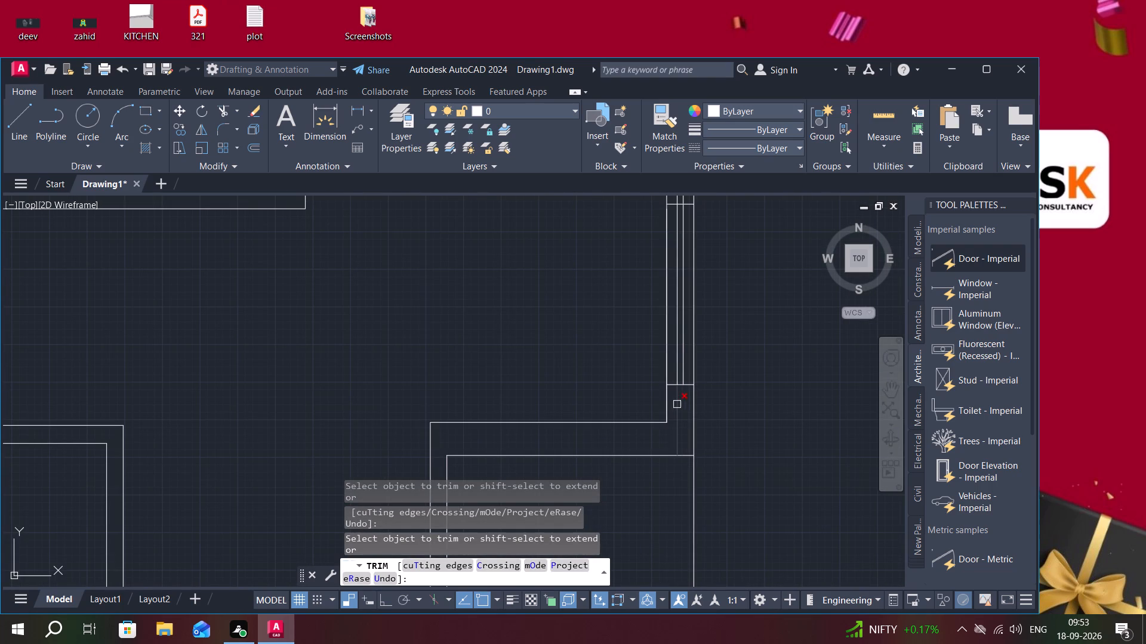
left_click(677, 404)
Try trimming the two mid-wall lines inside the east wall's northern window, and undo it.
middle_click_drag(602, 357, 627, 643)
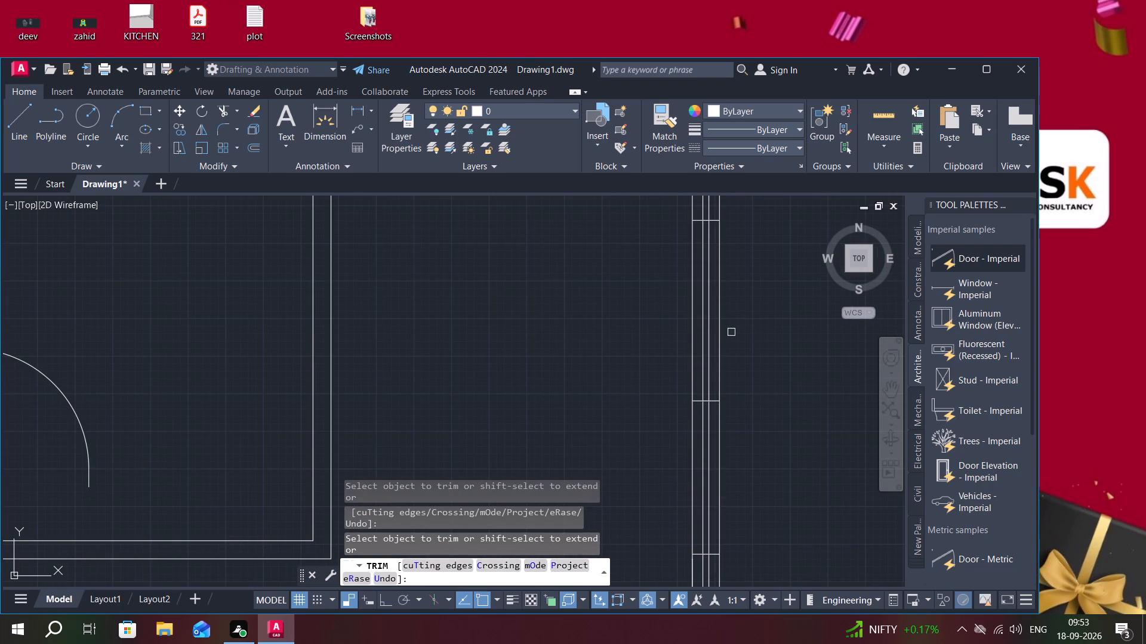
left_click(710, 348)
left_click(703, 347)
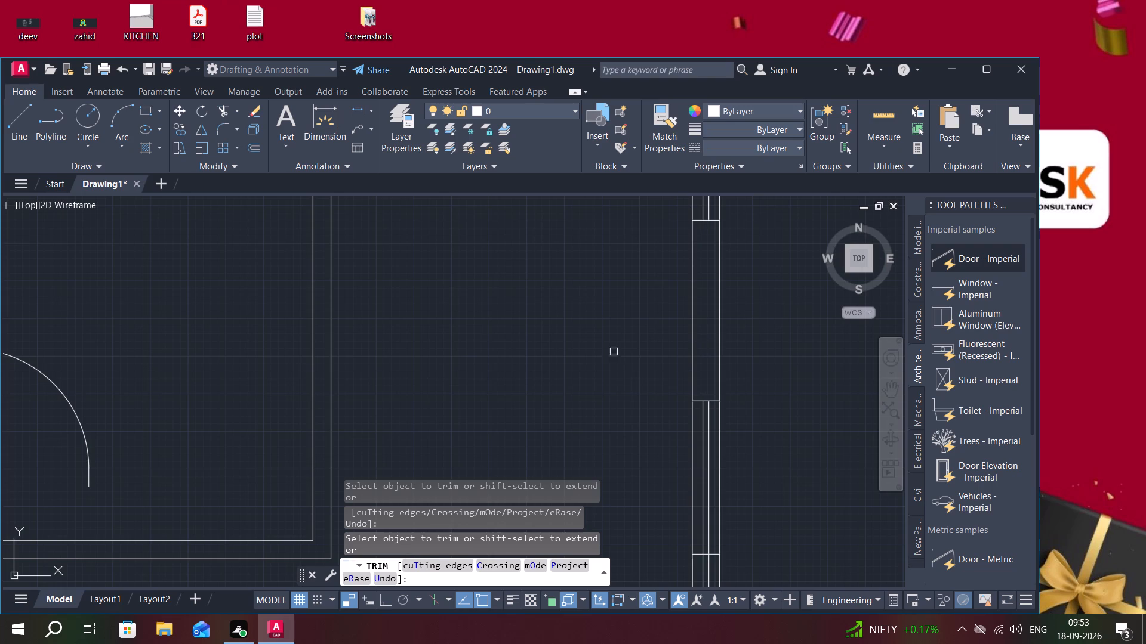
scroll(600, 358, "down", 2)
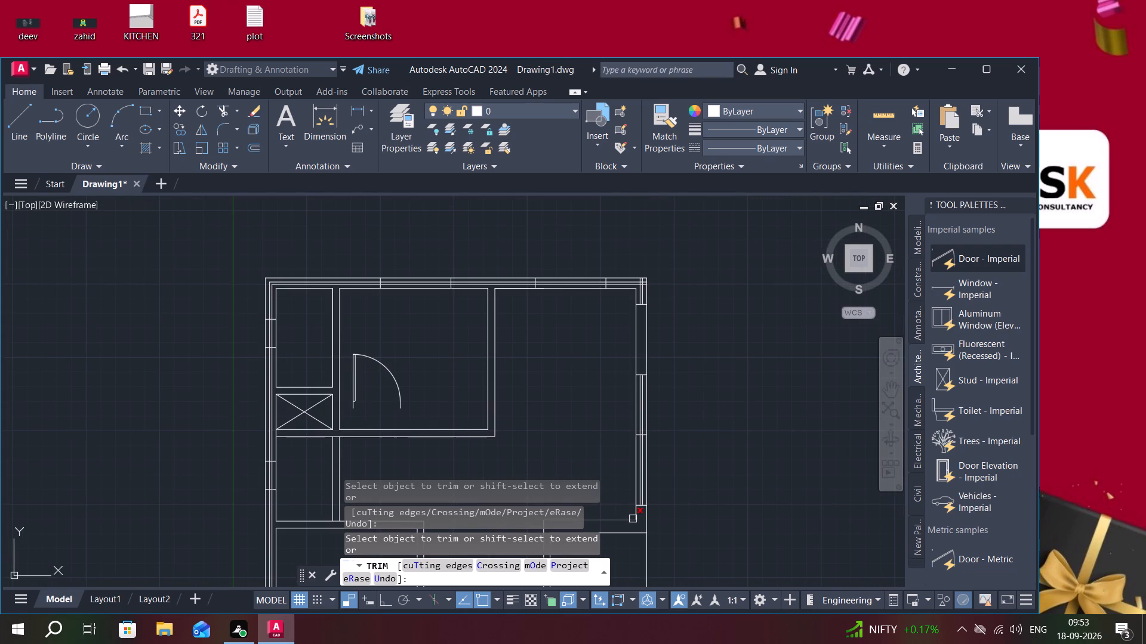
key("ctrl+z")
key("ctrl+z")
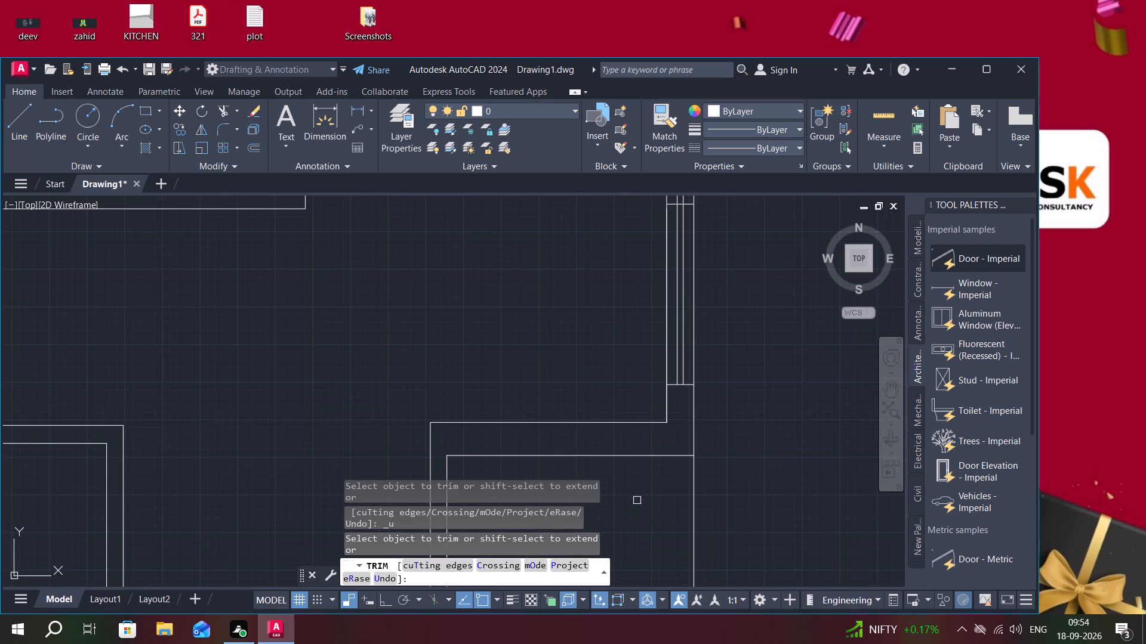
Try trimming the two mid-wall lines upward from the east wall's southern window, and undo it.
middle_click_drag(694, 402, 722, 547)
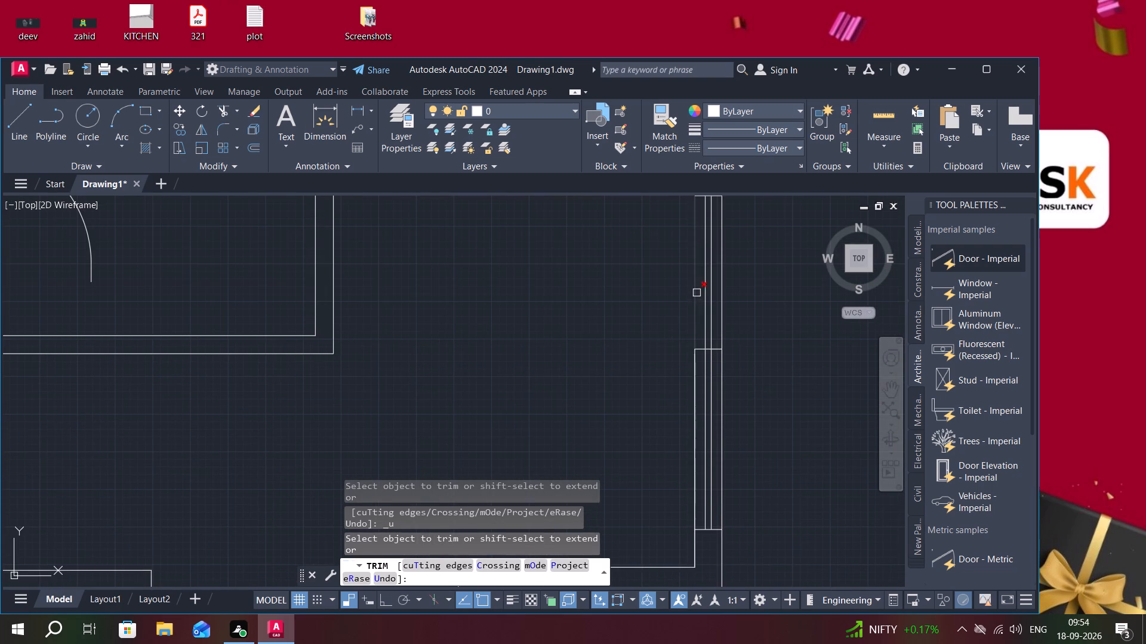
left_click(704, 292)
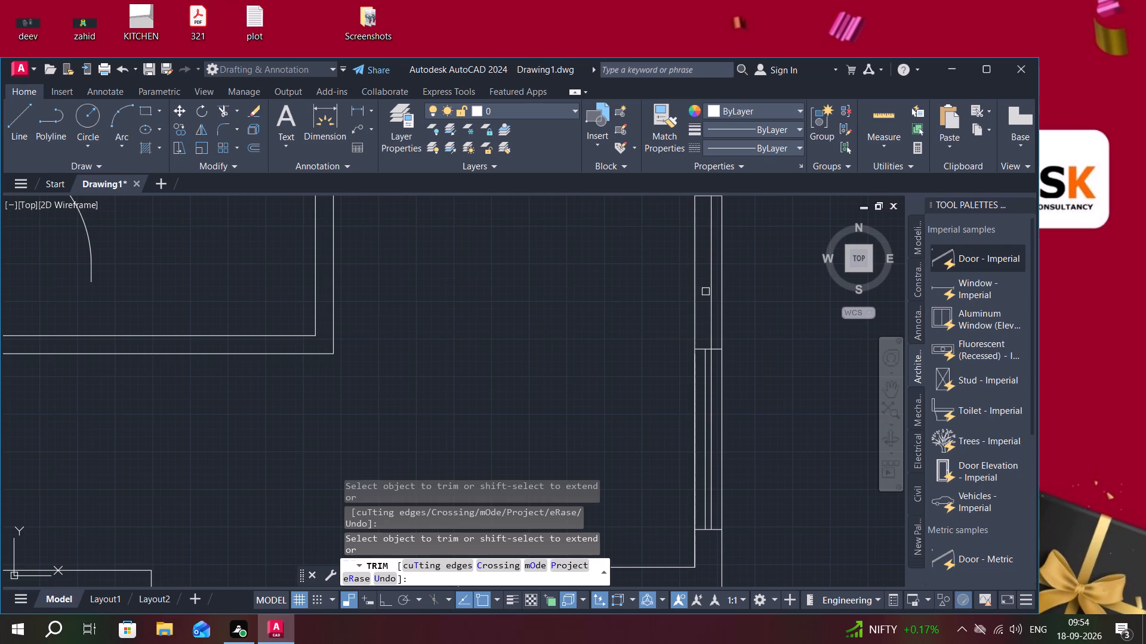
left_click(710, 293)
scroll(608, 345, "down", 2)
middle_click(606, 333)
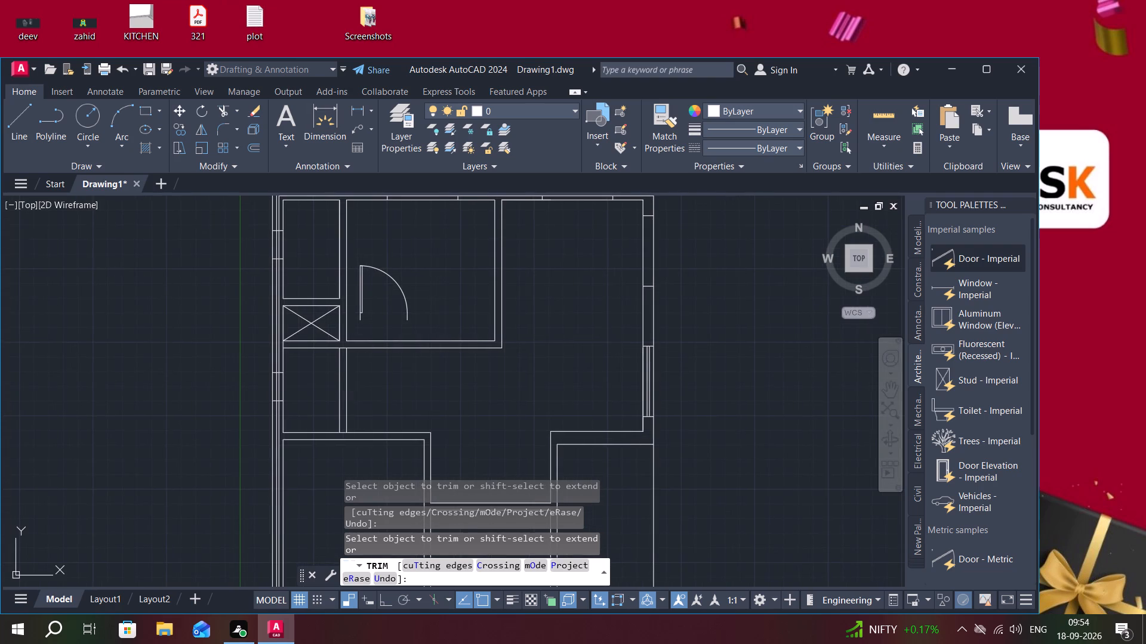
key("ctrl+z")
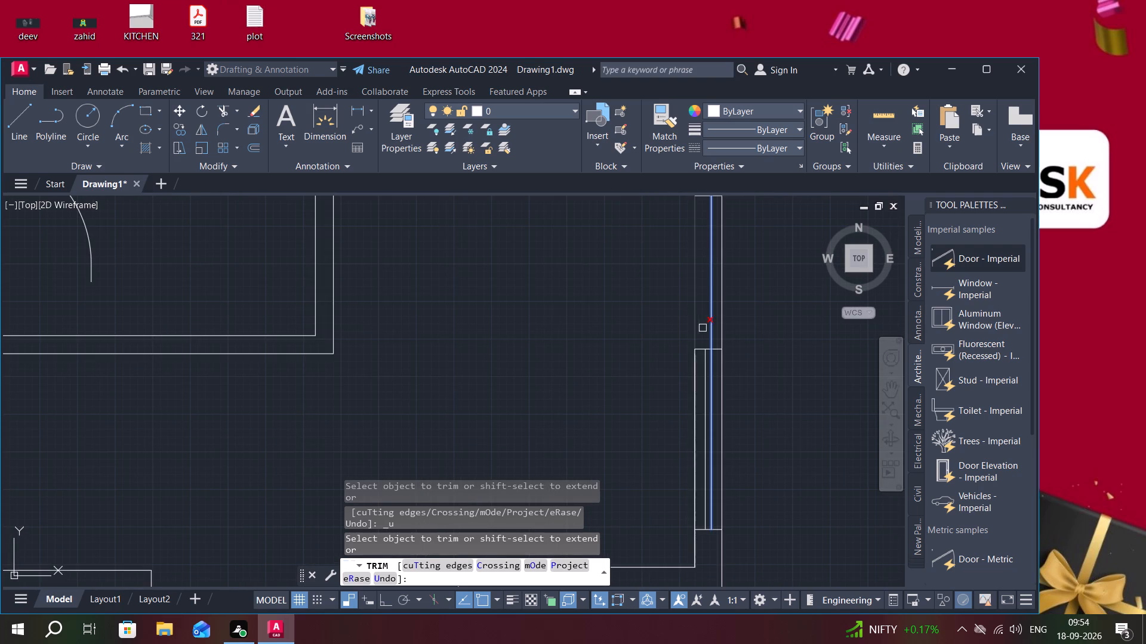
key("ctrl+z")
Trim the two mid-wall lines out of the solid wall between the east wall's two windows.
middle_click_drag(754, 338, 759, 467)
key("space")
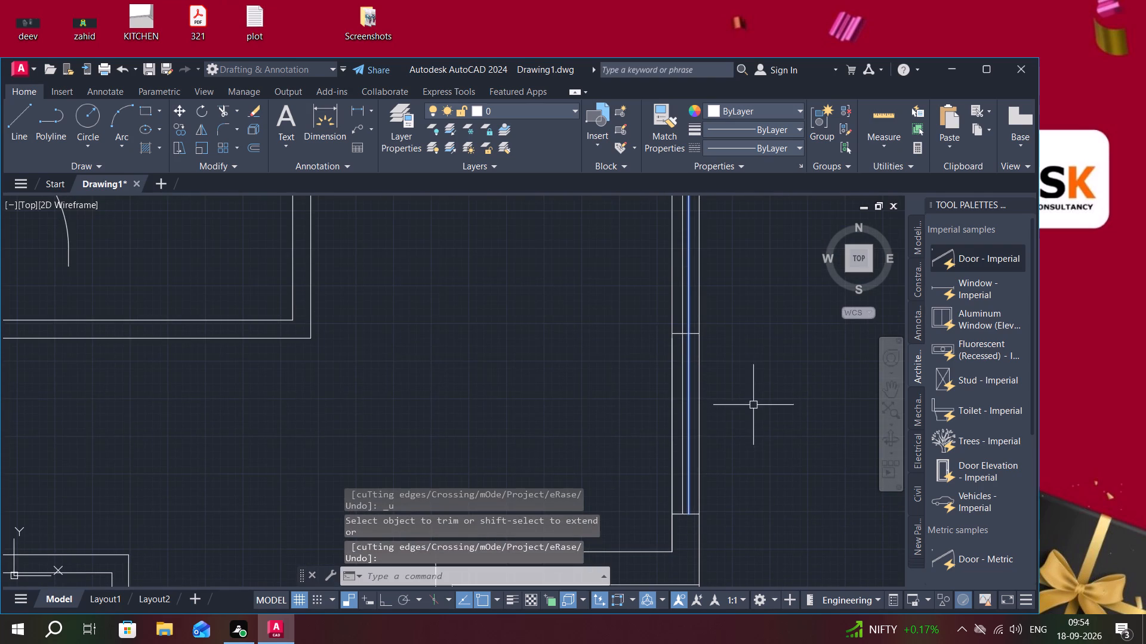
middle_click_drag(753, 401, 769, 572)
type("tr")
key("space")
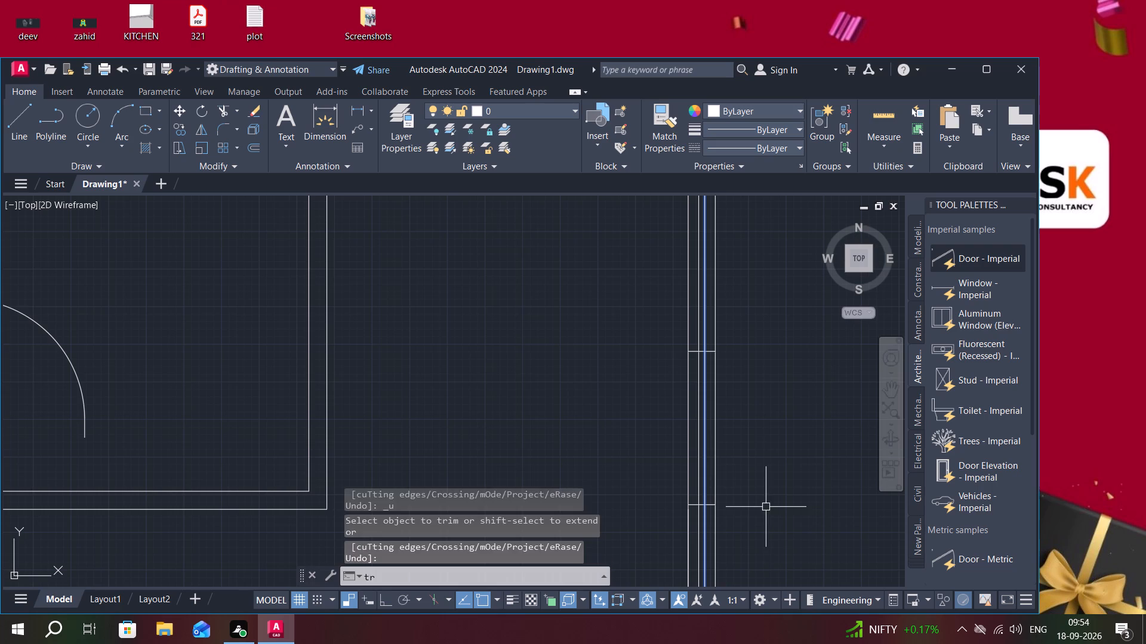
left_click(706, 448)
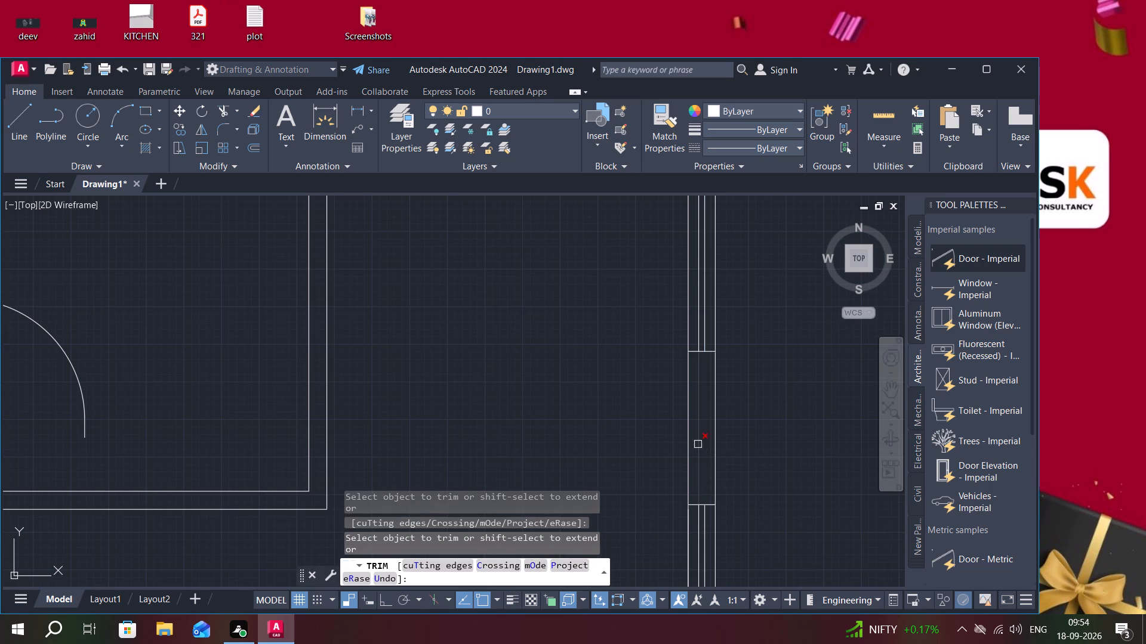
left_click(697, 441)
Trim the east wall's two mid-wall lines between the northern window and the northeast corner, including the stubs crossing the north wall.
scroll(738, 425, "down", 2)
middle_click_drag(771, 385, 814, 528)
scroll(778, 466, "up", 3)
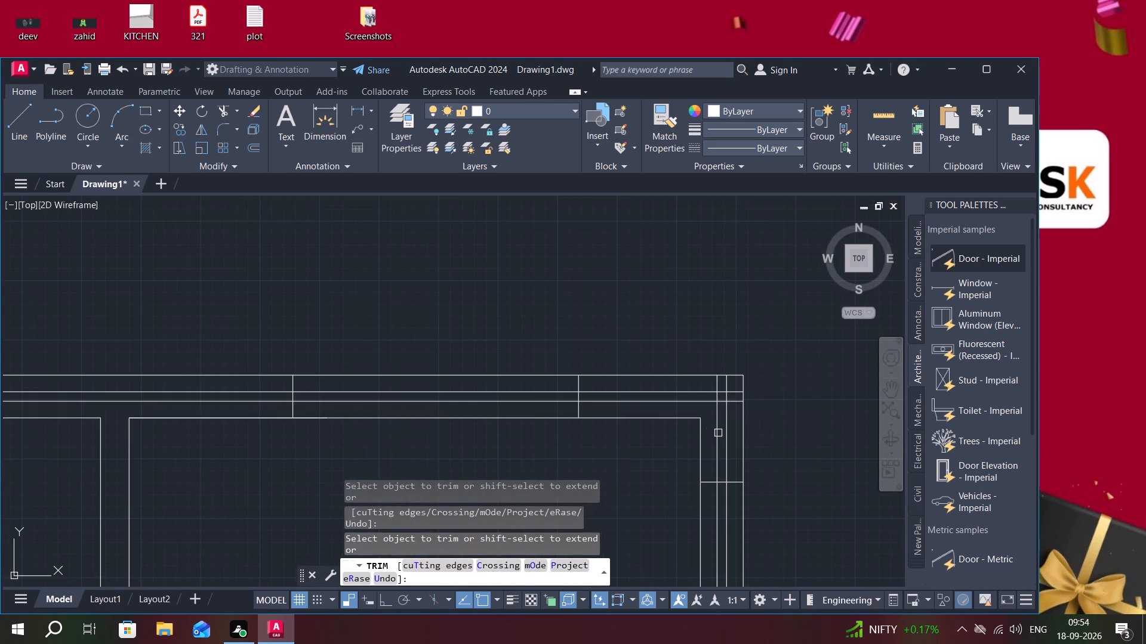
left_click(719, 434)
left_click(726, 433)
scroll(713, 395, "up", 4)
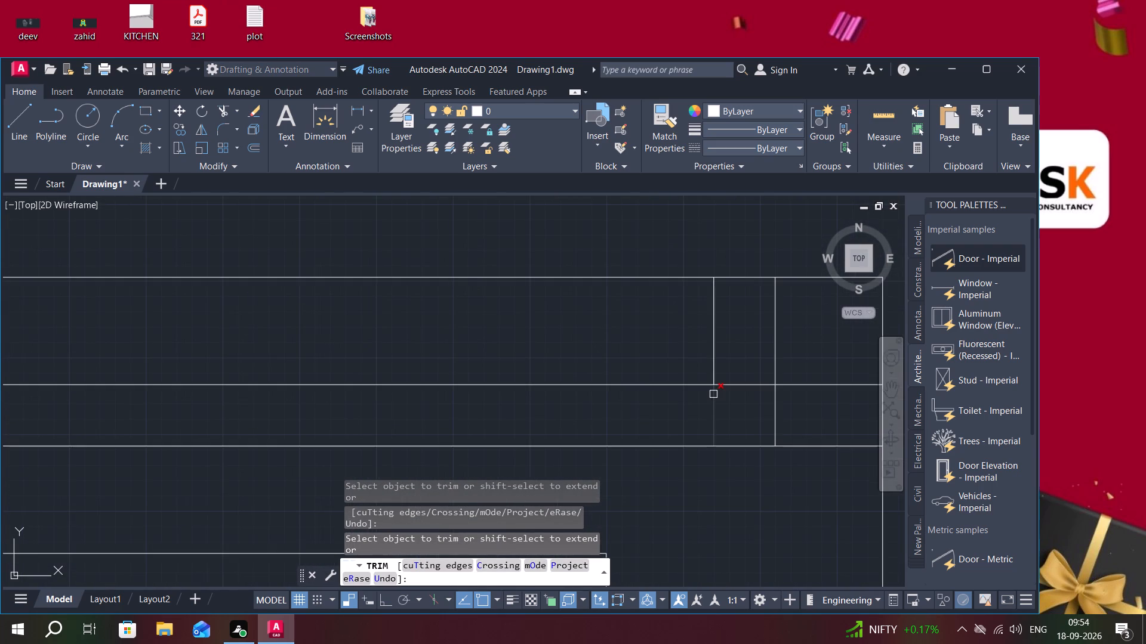
left_click(713, 394)
left_click(714, 374)
left_click(775, 355)
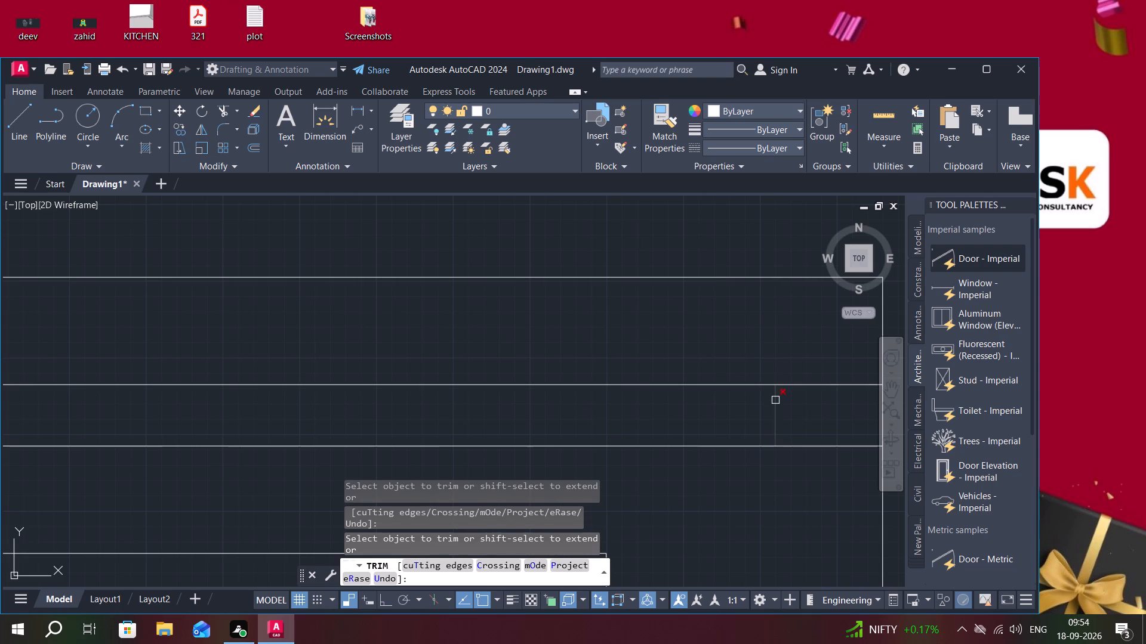
left_click(776, 404)
Trim the north wall's two mid-wall lines outside its two windows, from the northeast corner to the northwest corner.
scroll(776, 405, "down", 3)
left_click(771, 398)
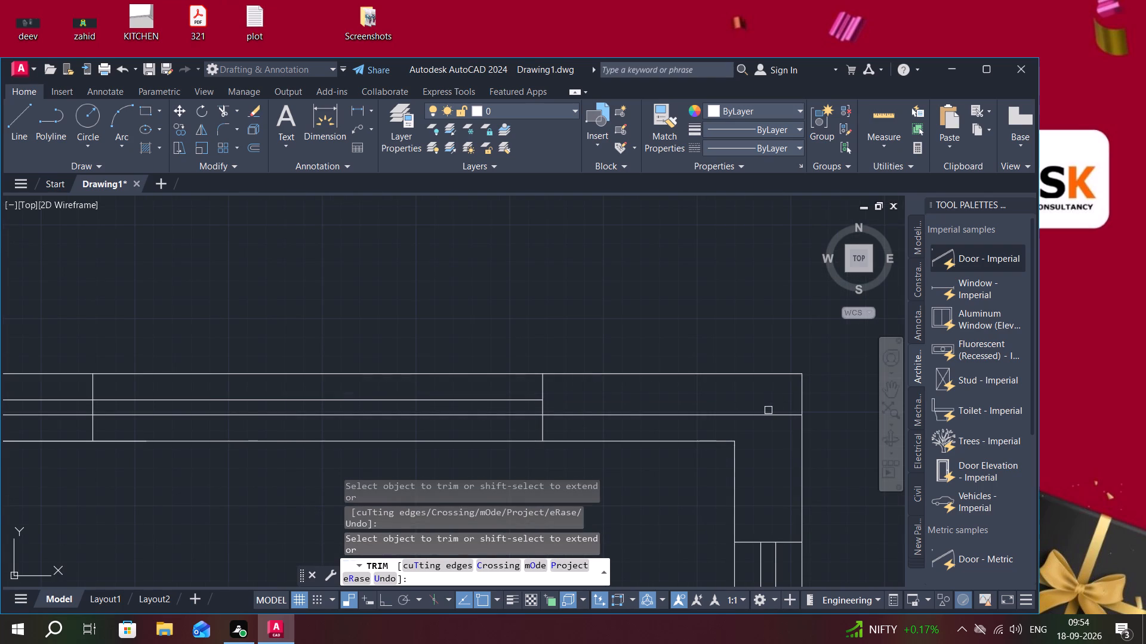
left_click(770, 416)
scroll(767, 414, "down", 3)
middle_click_drag(697, 439, 769, 439)
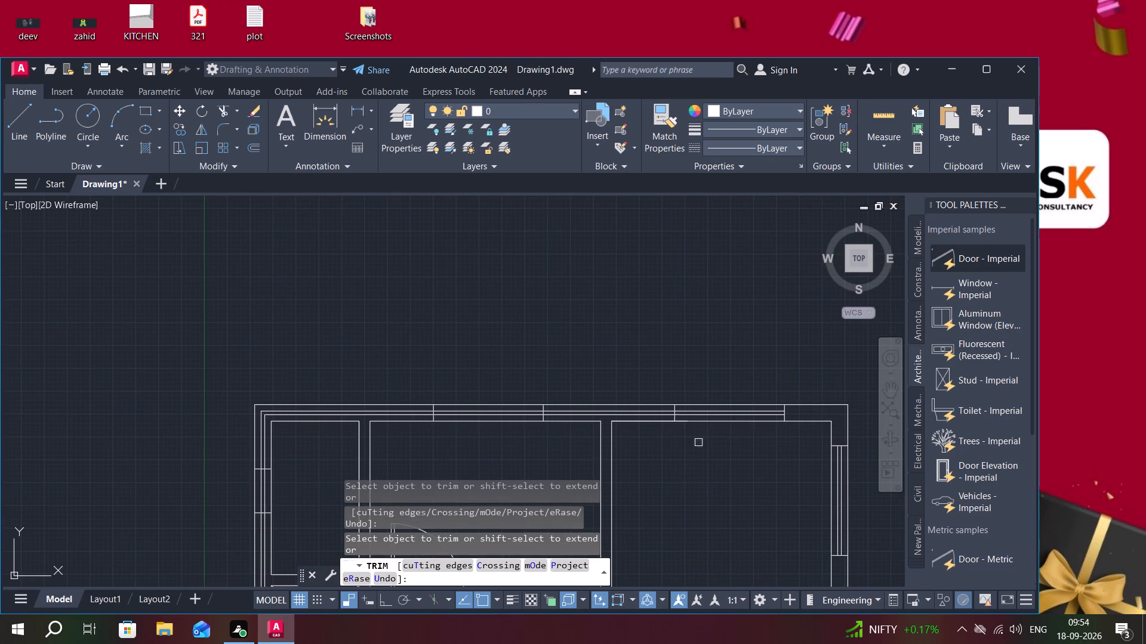
scroll(598, 416, "up", 2)
left_click(610, 401)
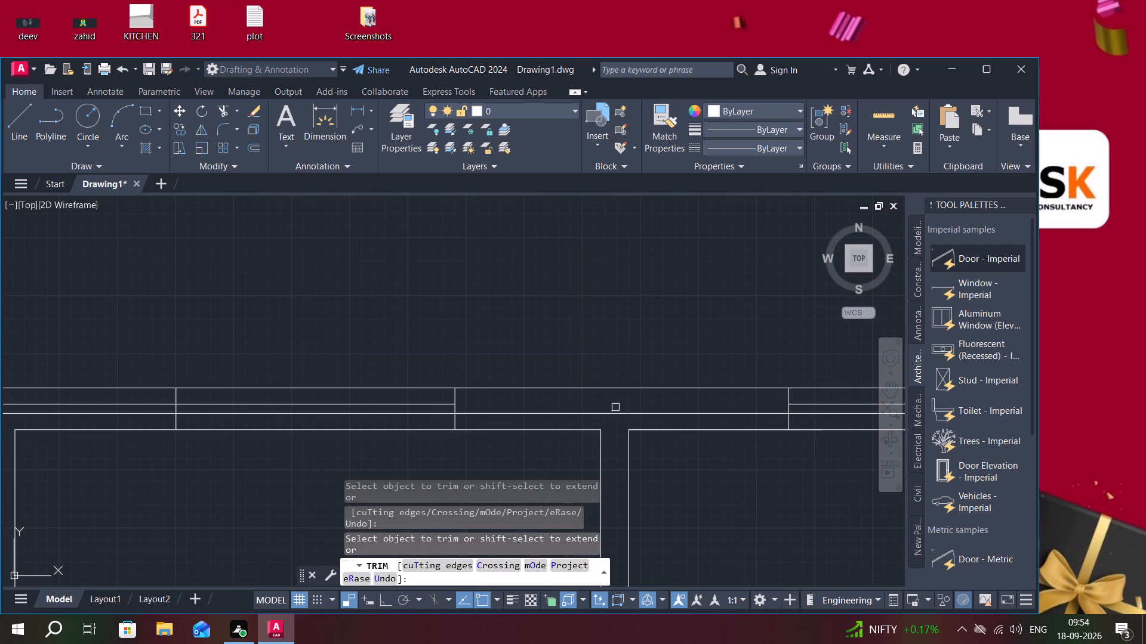
left_click(617, 411)
scroll(614, 413, "down", 2)
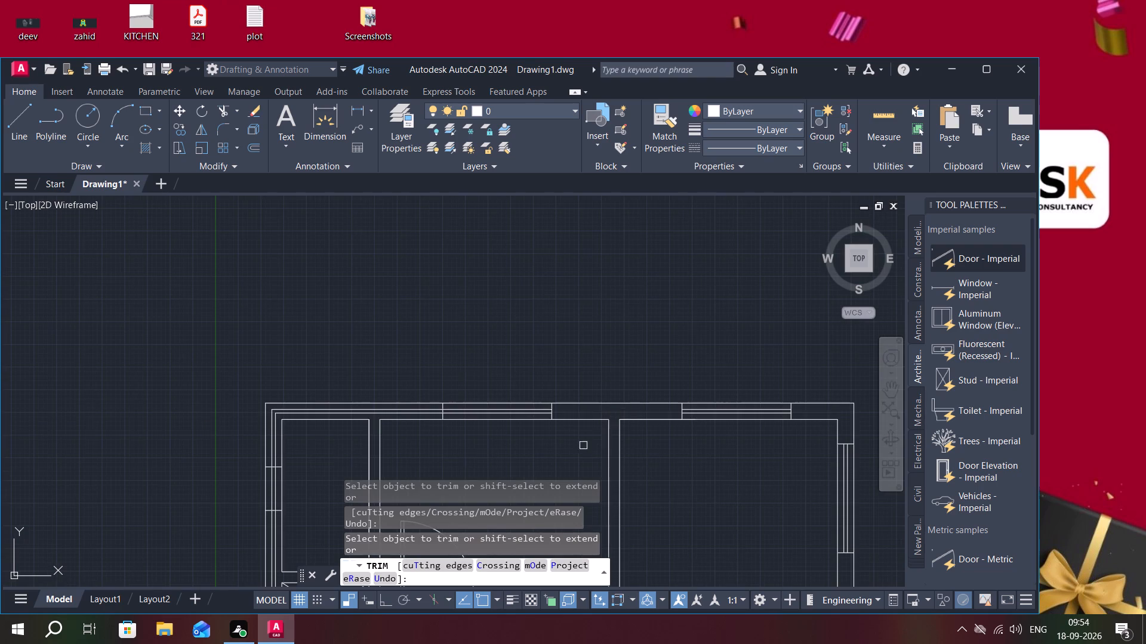
middle_click_drag(569, 441, 706, 401)
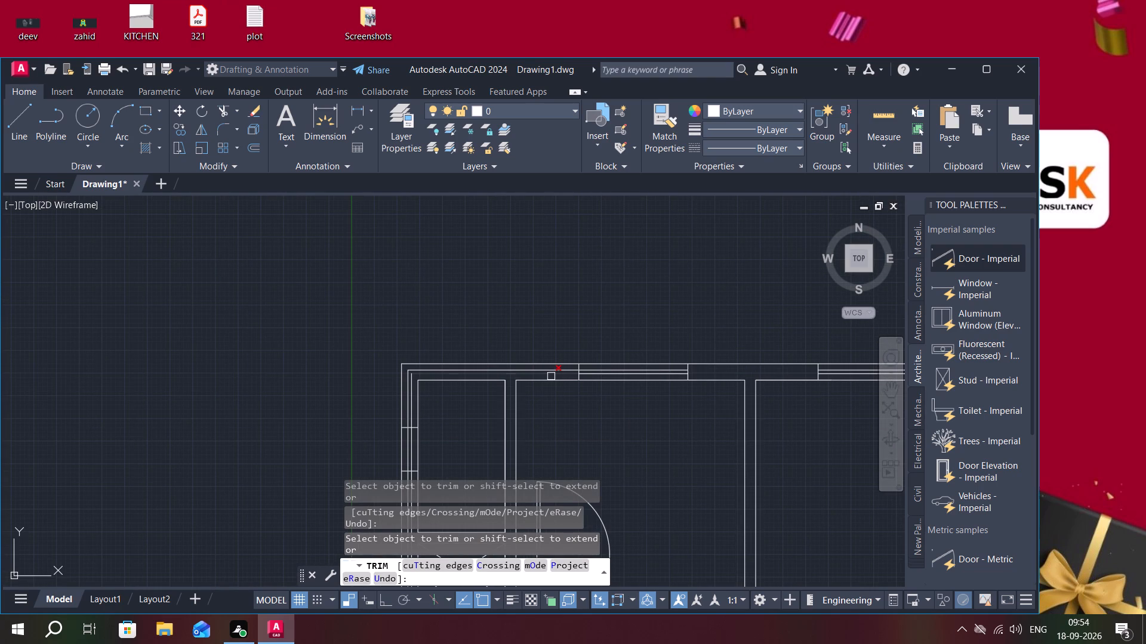
left_click(551, 376)
left_click(553, 370)
Trim the west wall's two mid-wall lines north of its northern window and between its two windows.
scroll(689, 438, "down", 1)
middle_click_drag(679, 445, 682, 438)
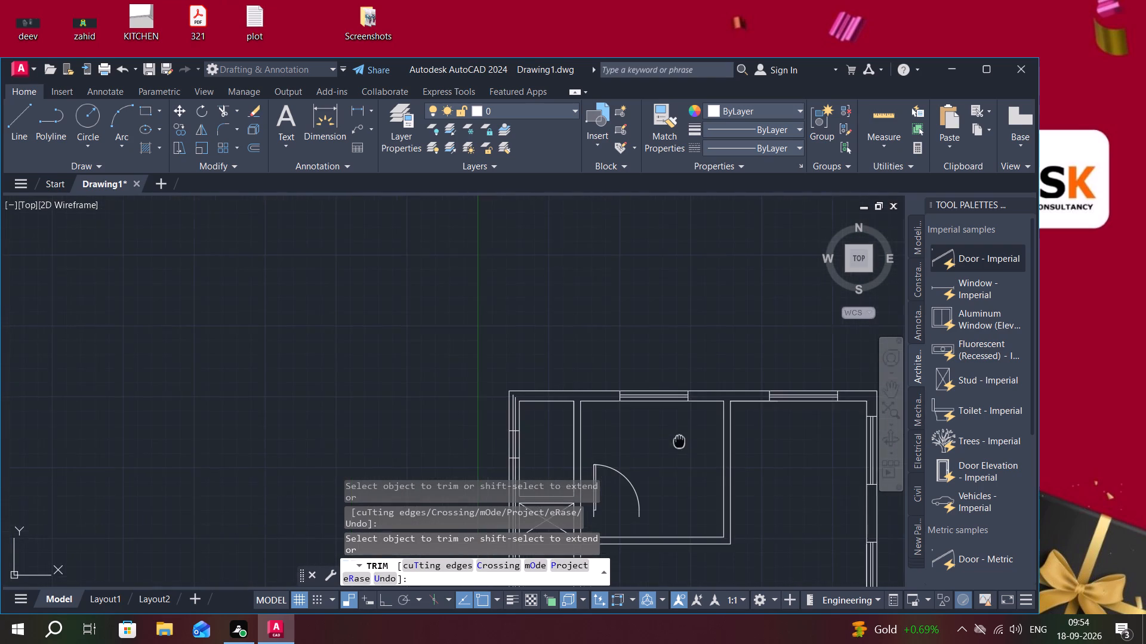
middle_click_drag(682, 438, 777, 379)
scroll(613, 356, "up", 3)
left_click(606, 341)
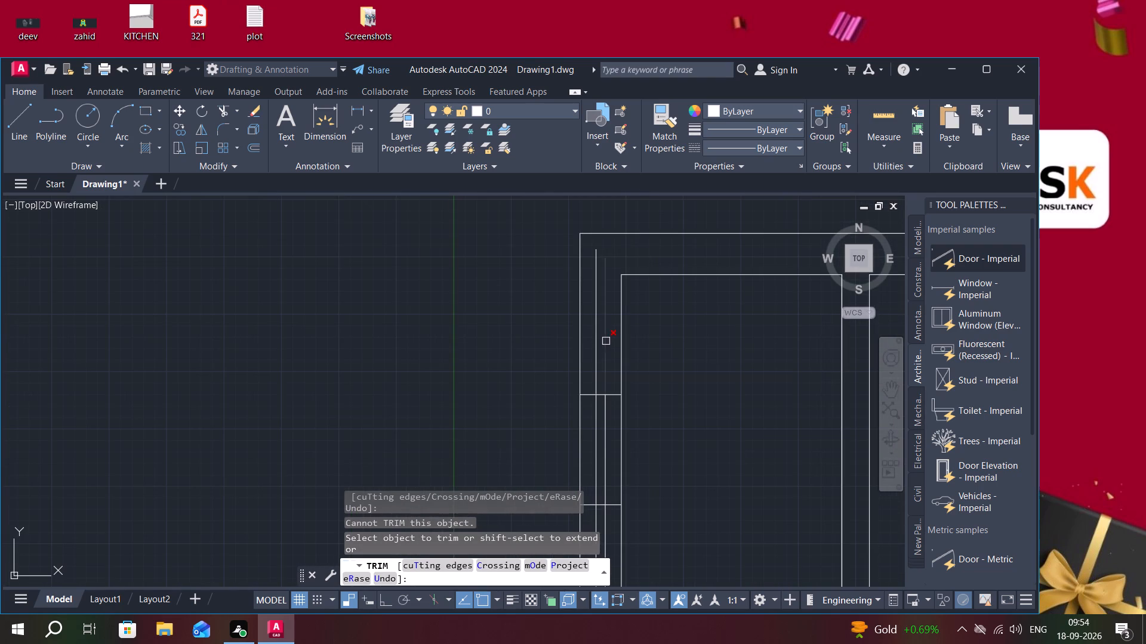
left_click(597, 335)
scroll(714, 358, "down", 2)
middle_click_drag(728, 386, 720, 283)
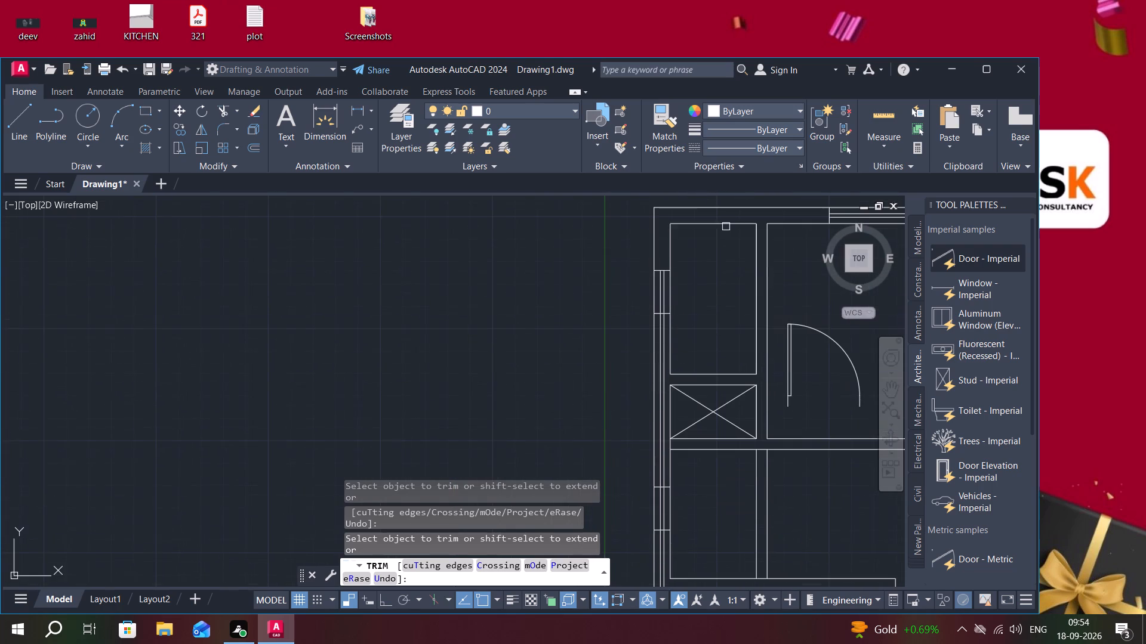
left_click(659, 364)
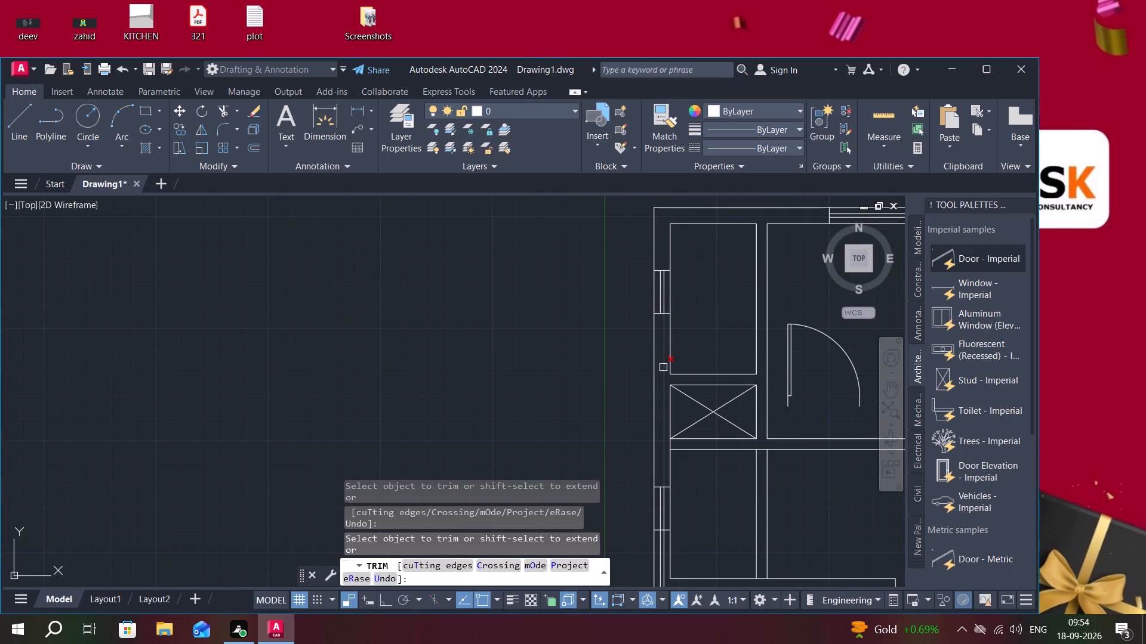
left_click(664, 367)
Trim the west wall's two mid-wall lines south of its southern window, including the stubs at the southwest corner.
middle_click_drag(593, 376, 620, 240)
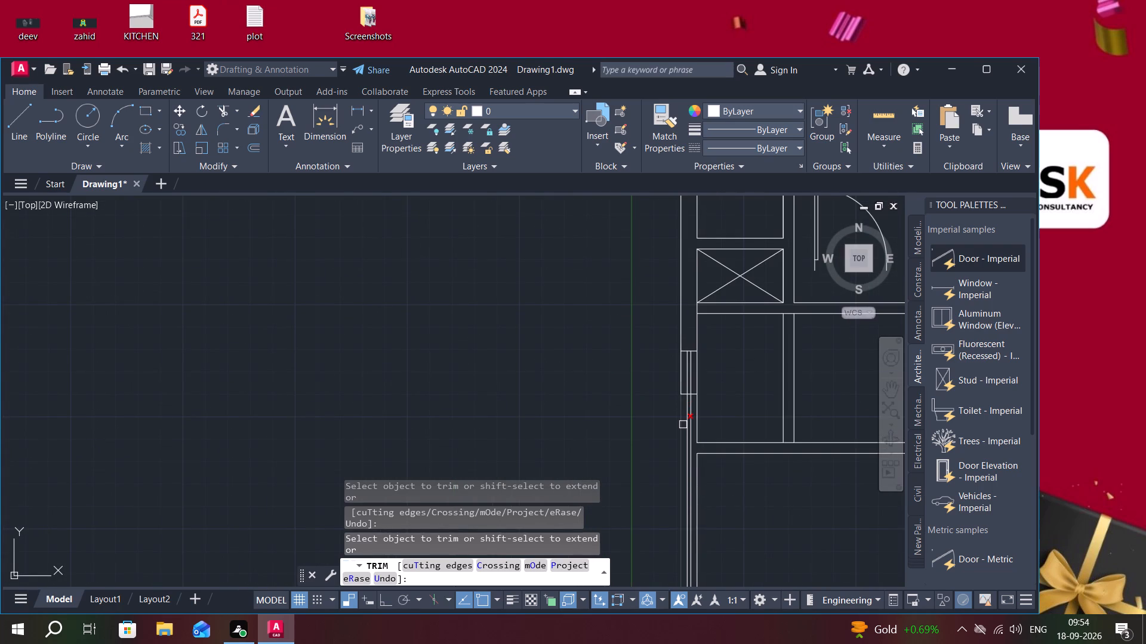
scroll(685, 429, "down", 2)
middle_click_drag(685, 428, 685, 426)
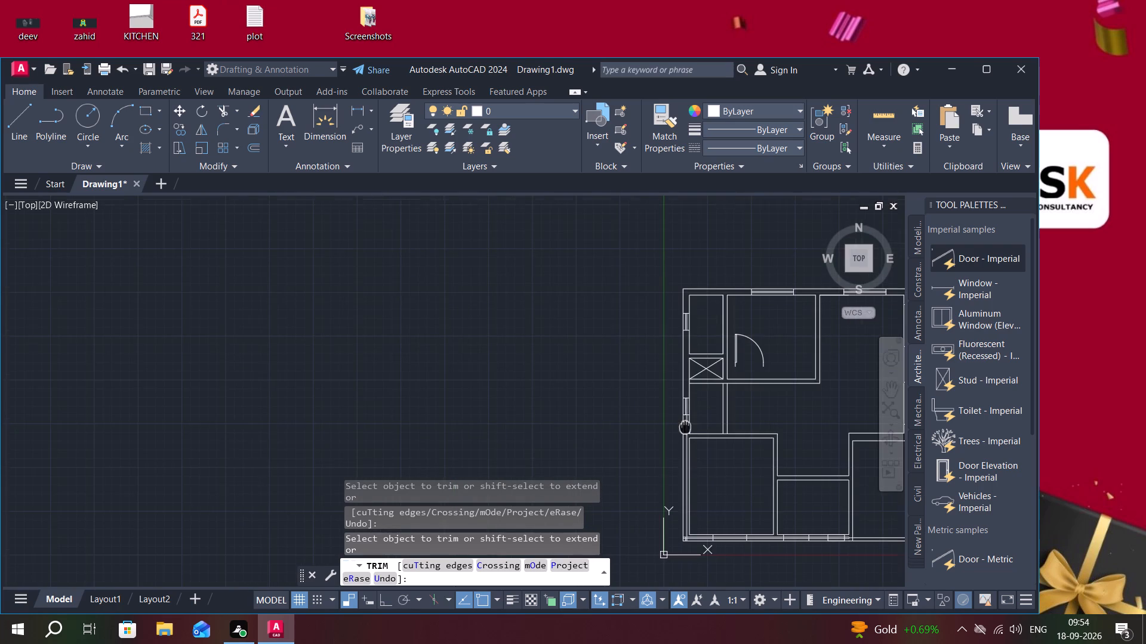
middle_click_drag(685, 426, 679, 319)
scroll(681, 350, "up", 3)
scroll(671, 353, "down", 2)
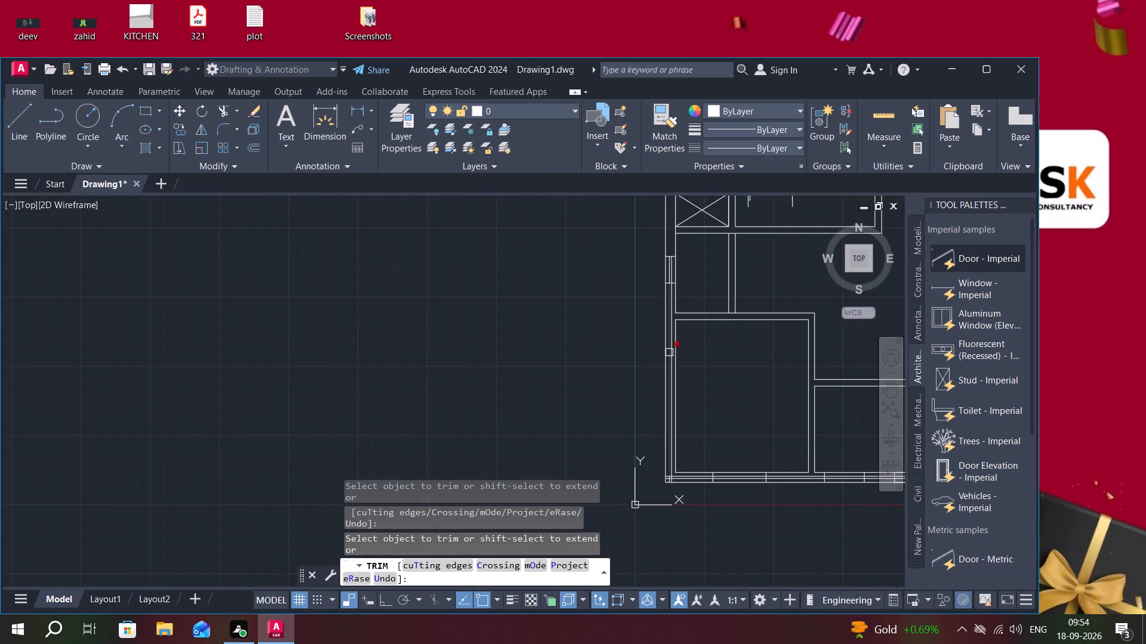
left_click(669, 352)
left_click(671, 358)
middle_click_drag(728, 410, 728, 394)
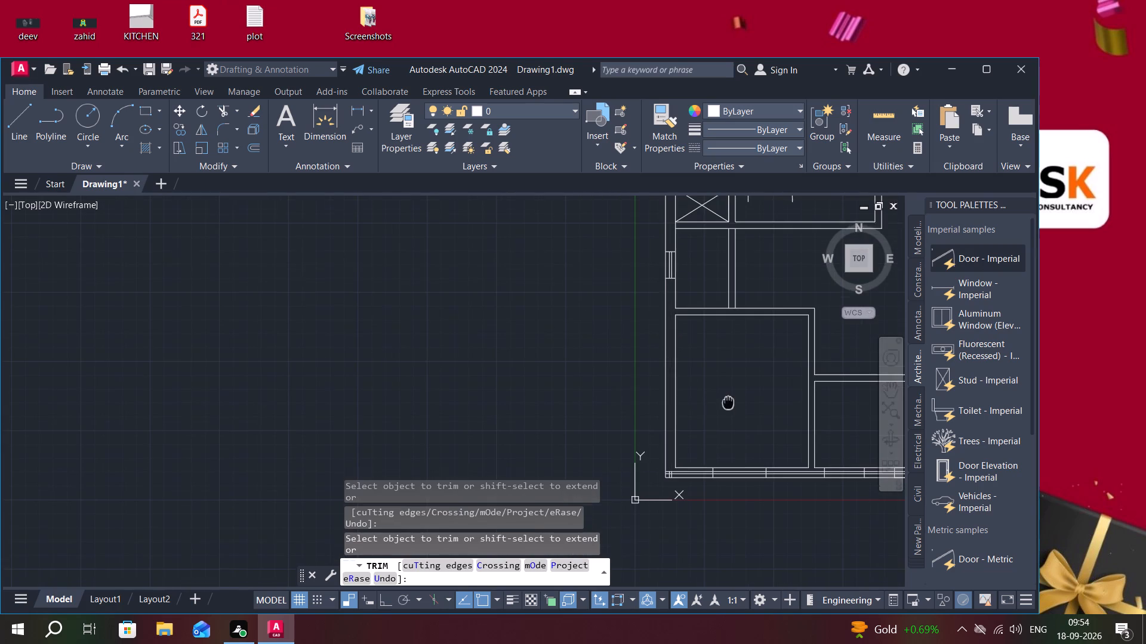
middle_click_drag(728, 394, 725, 271)
scroll(667, 345, "up", 5)
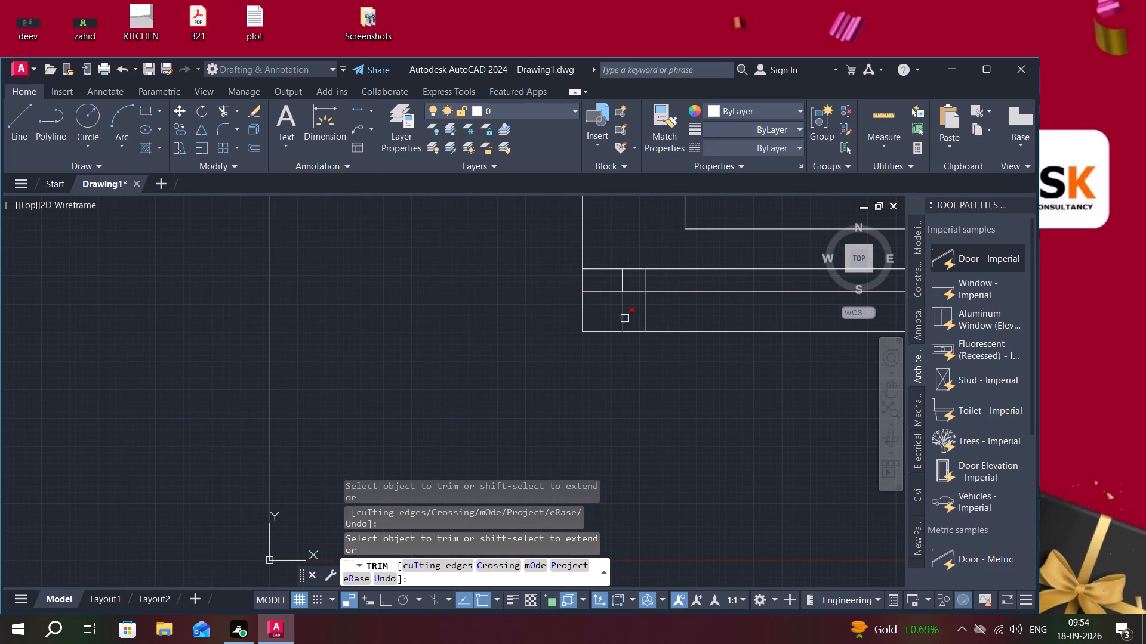
left_click(624, 319)
left_click(623, 283)
left_click(648, 282)
left_click(645, 308)
Trim the south wall's two mid-wall lines between the southwest corner and the westernmost window.
scroll(645, 308, "down", 3)
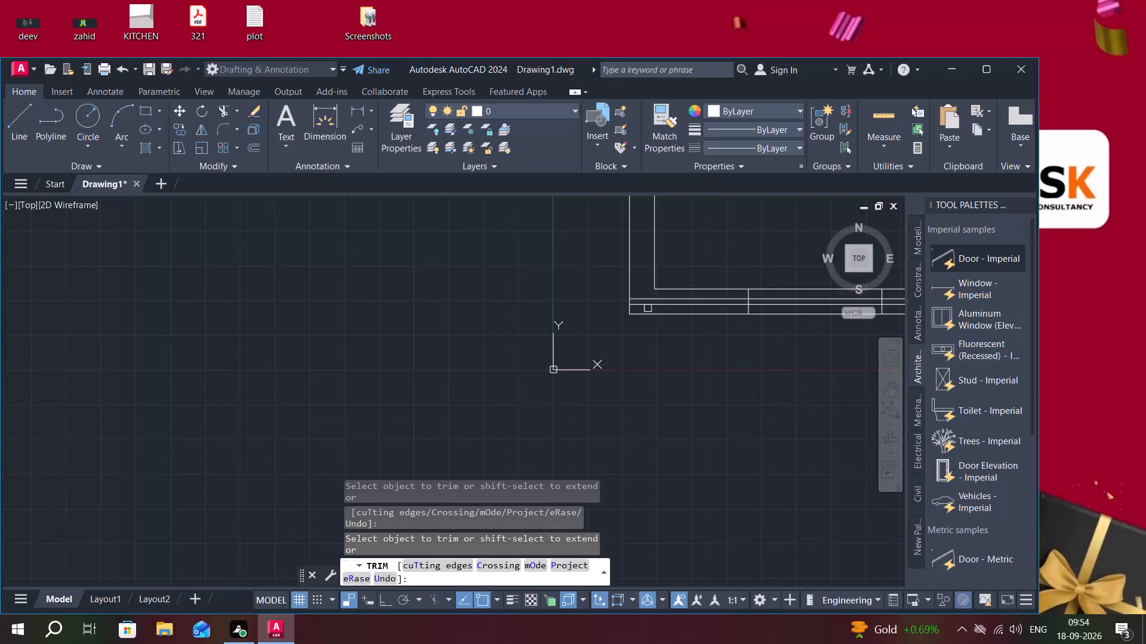
left_click(650, 306)
left_click(654, 298)
scroll(564, 329, "down", 3)
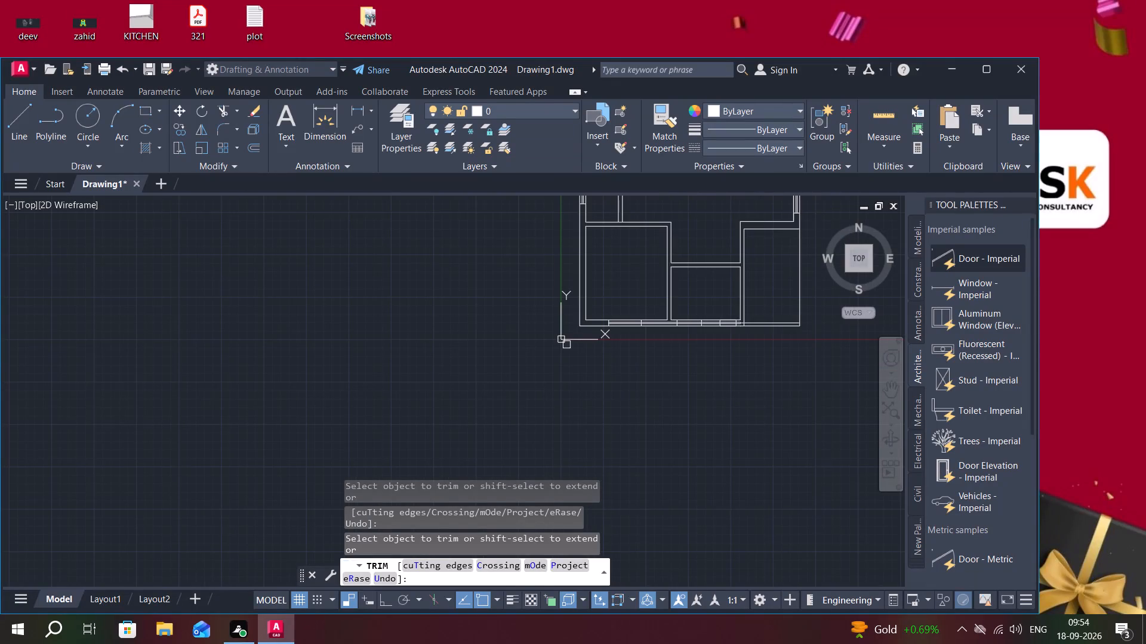
Trim the south wall's two mid-wall lines between its three windows and the stubs east of the easternmost window.
scroll(651, 326, "up", 5)
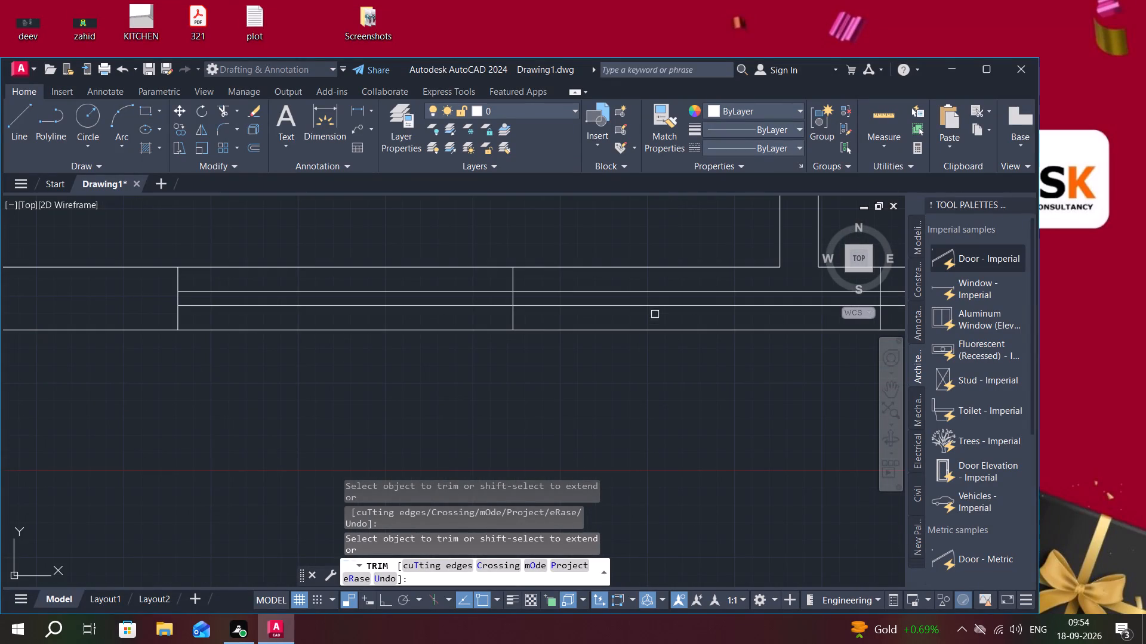
left_click(660, 305)
left_click(674, 295)
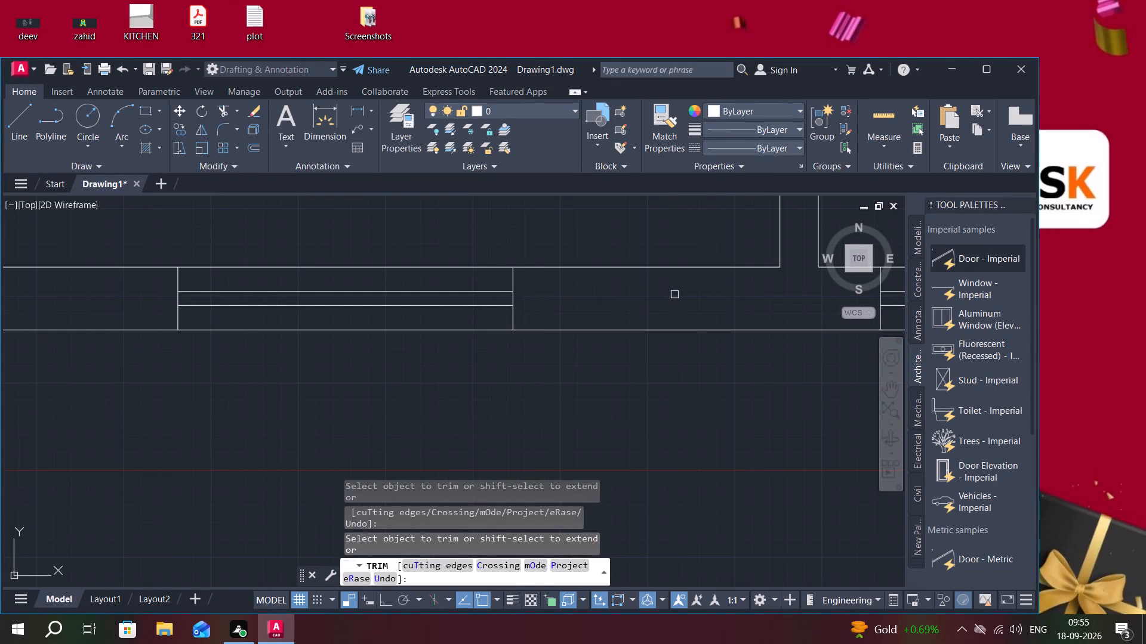
scroll(664, 376, "down", 3)
middle_click_drag(684, 405, 489, 374)
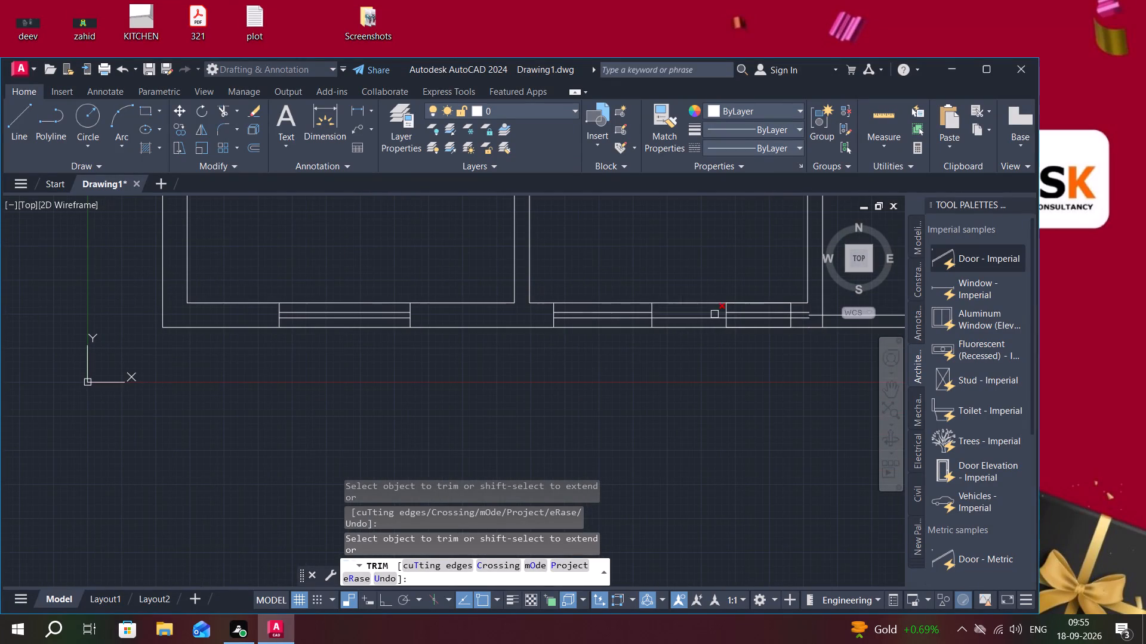
left_click(698, 316)
left_click(700, 311)
middle_click_drag(787, 366, 705, 371)
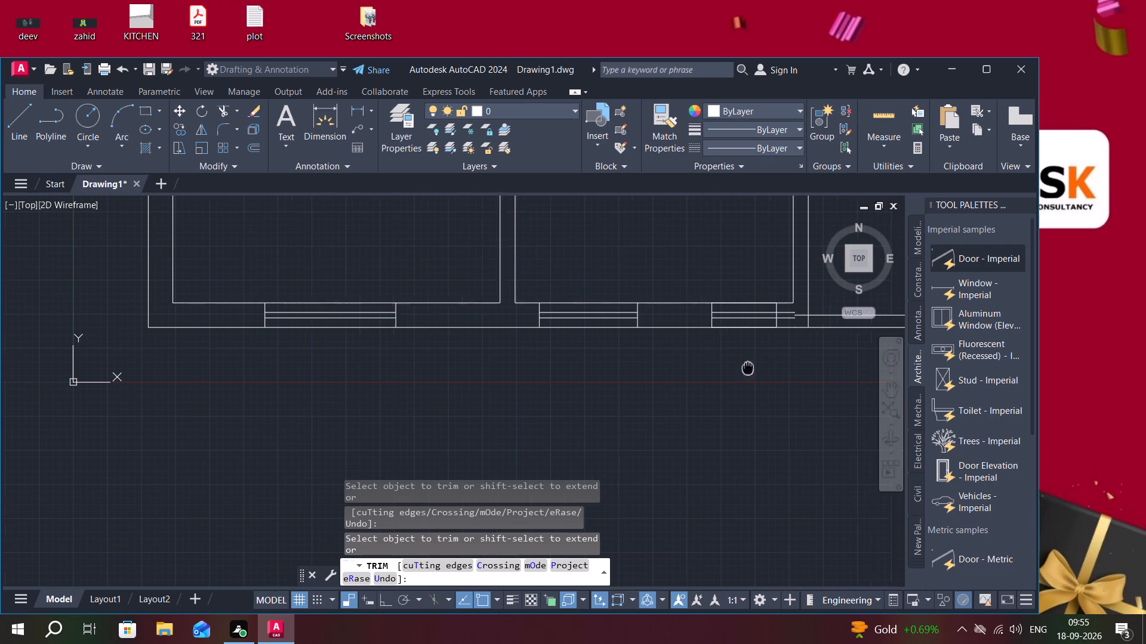
middle_click_drag(705, 371, 531, 395)
left_click(550, 347)
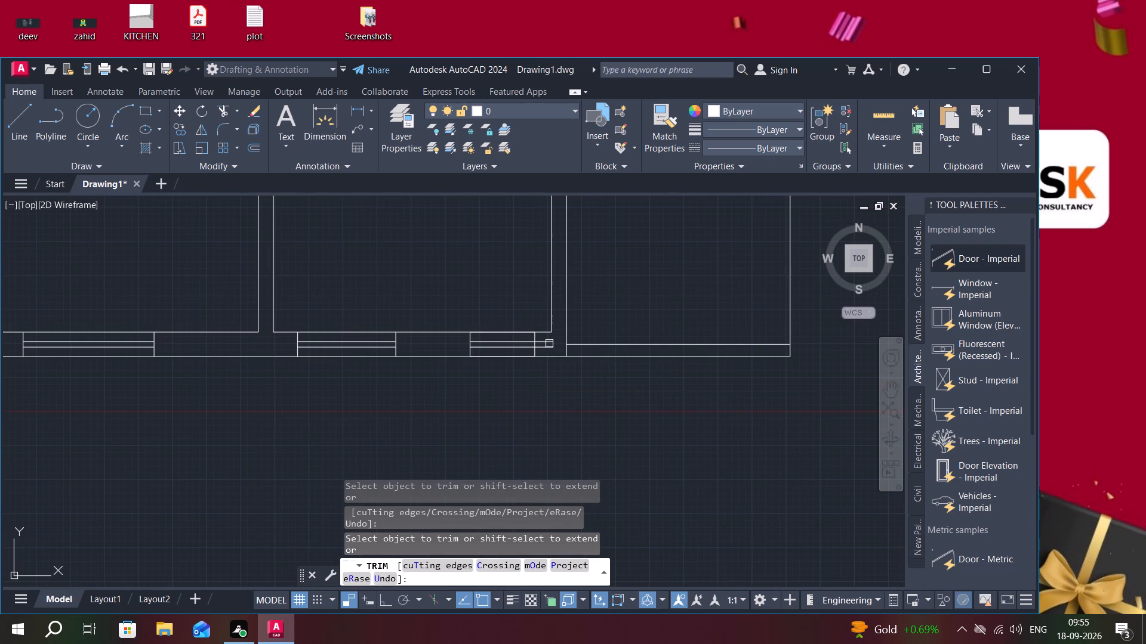
left_click(549, 342)
left_click(549, 345)
left_click(550, 347)
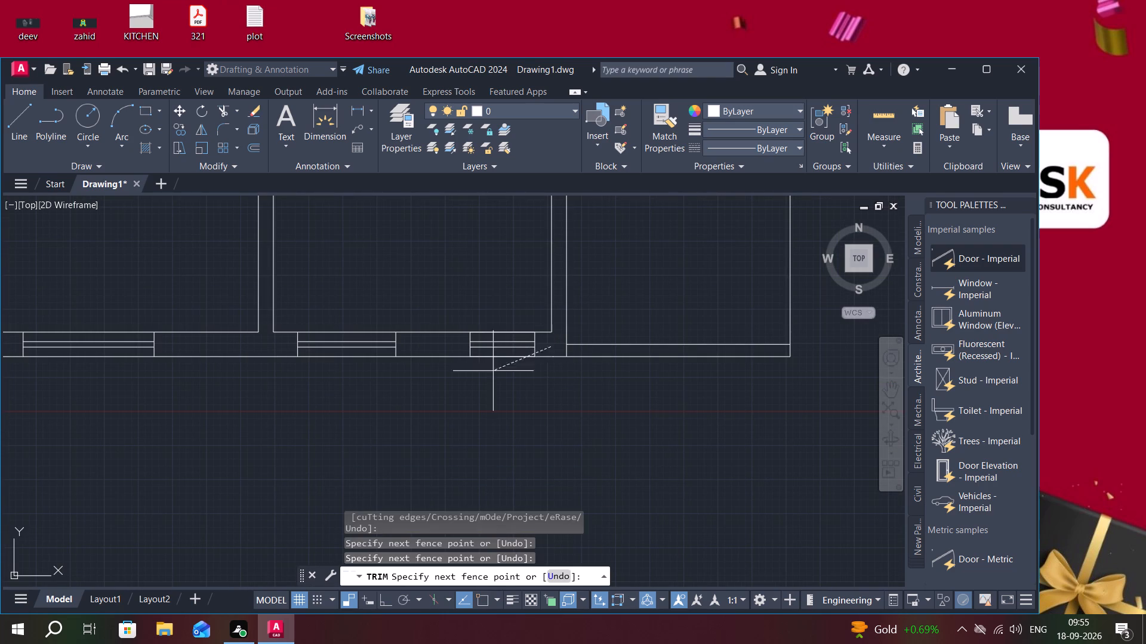
key("Escape")
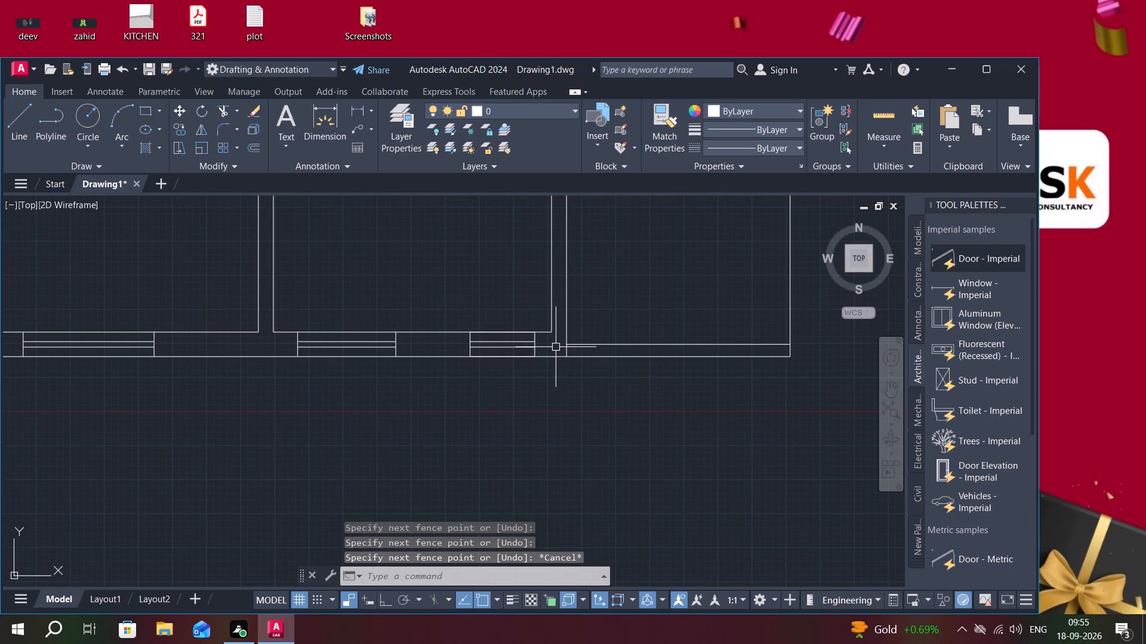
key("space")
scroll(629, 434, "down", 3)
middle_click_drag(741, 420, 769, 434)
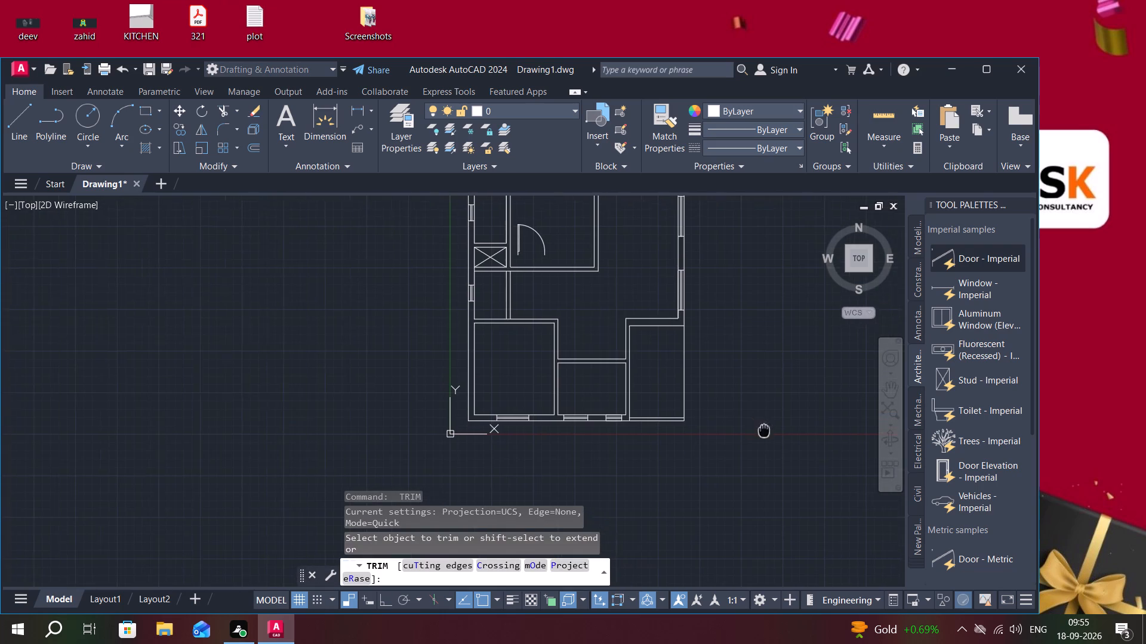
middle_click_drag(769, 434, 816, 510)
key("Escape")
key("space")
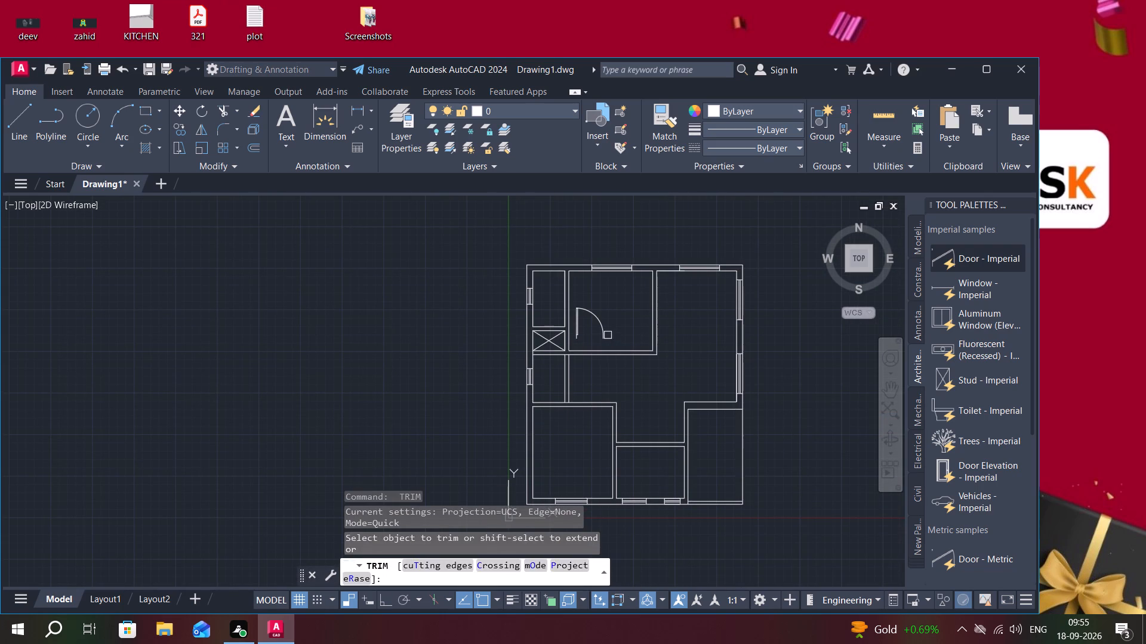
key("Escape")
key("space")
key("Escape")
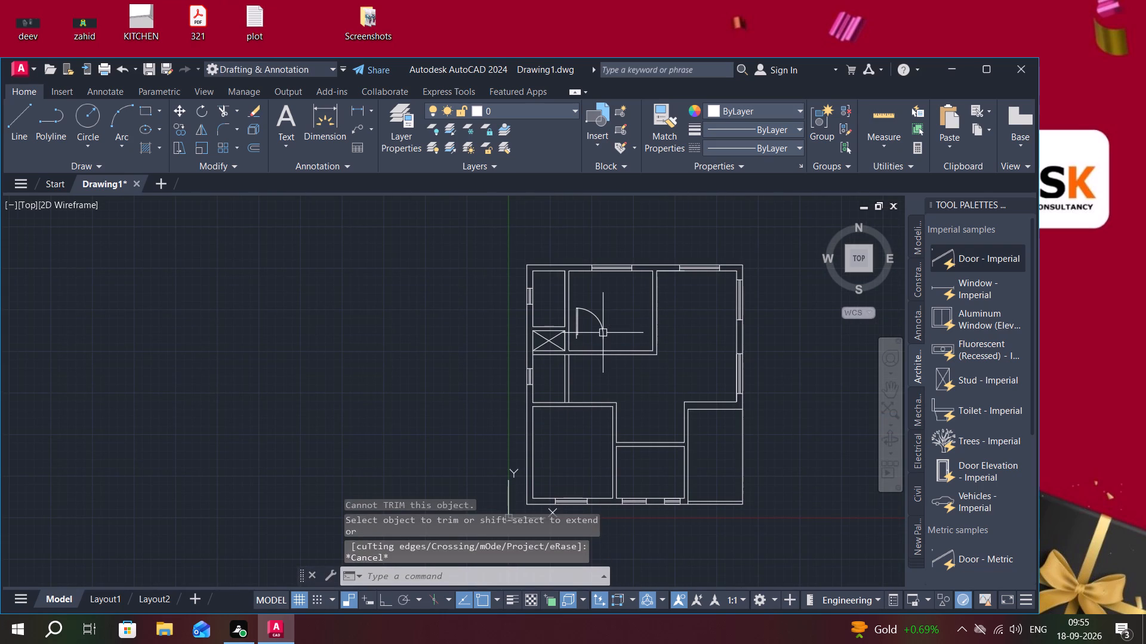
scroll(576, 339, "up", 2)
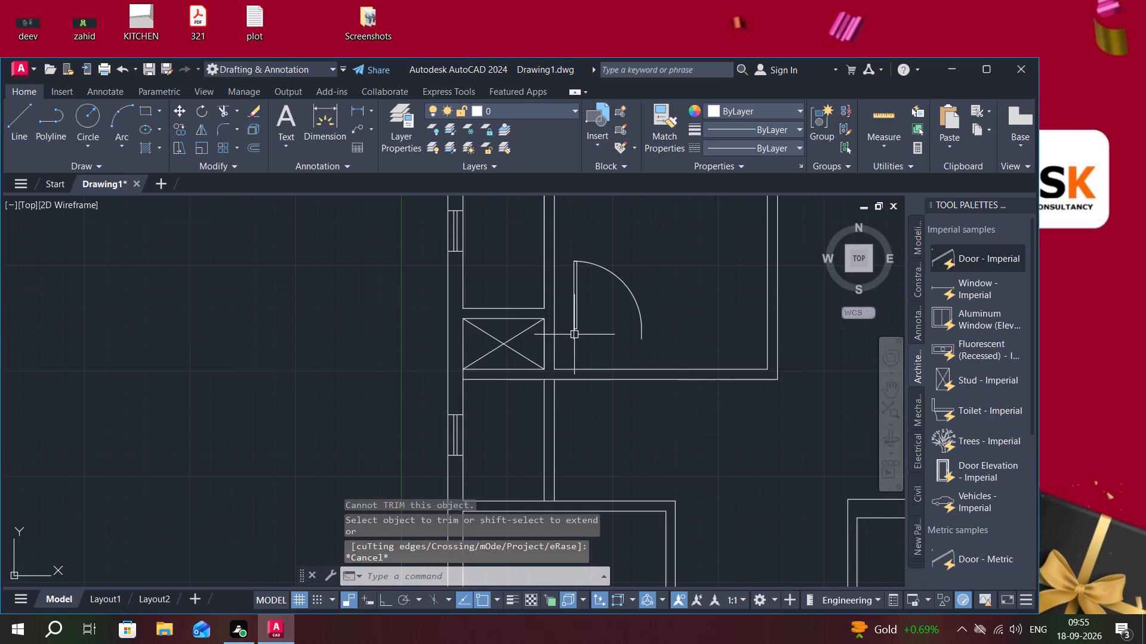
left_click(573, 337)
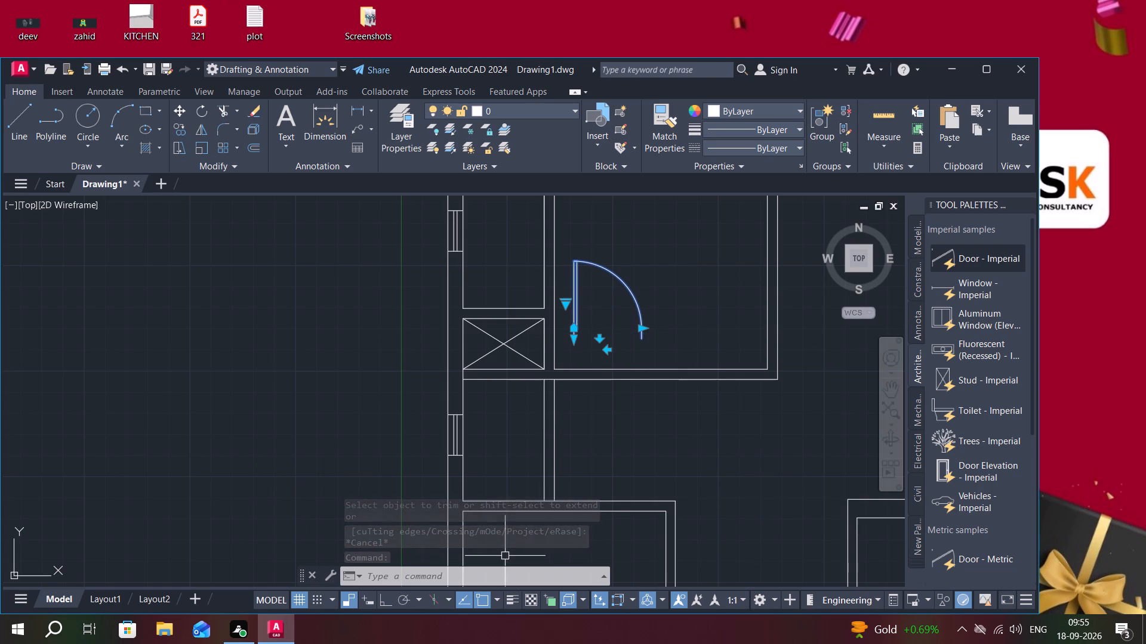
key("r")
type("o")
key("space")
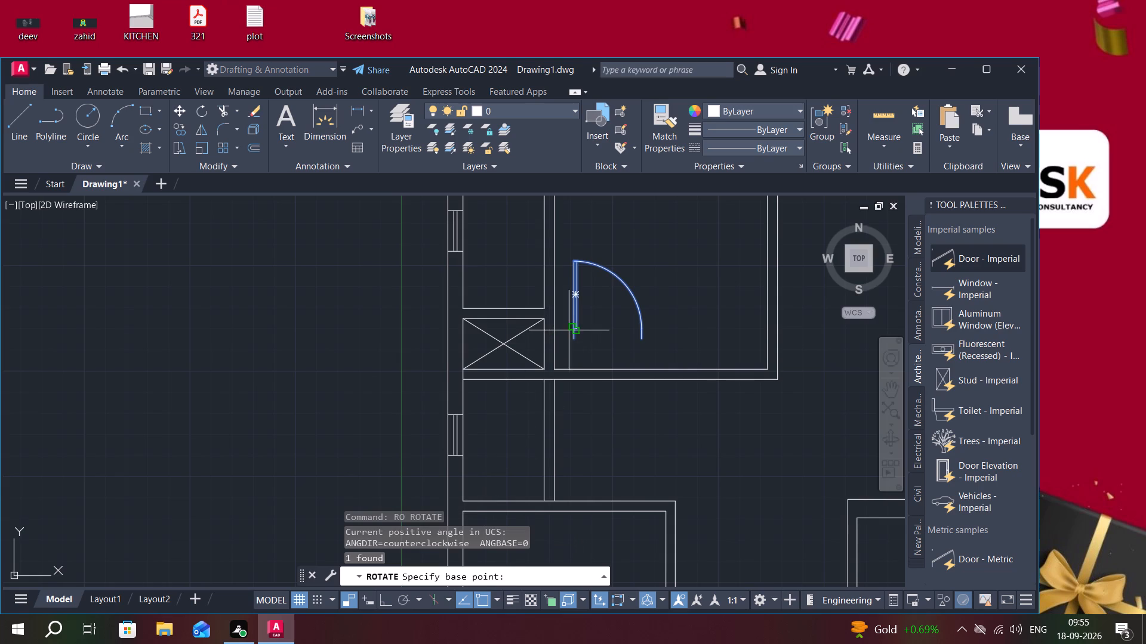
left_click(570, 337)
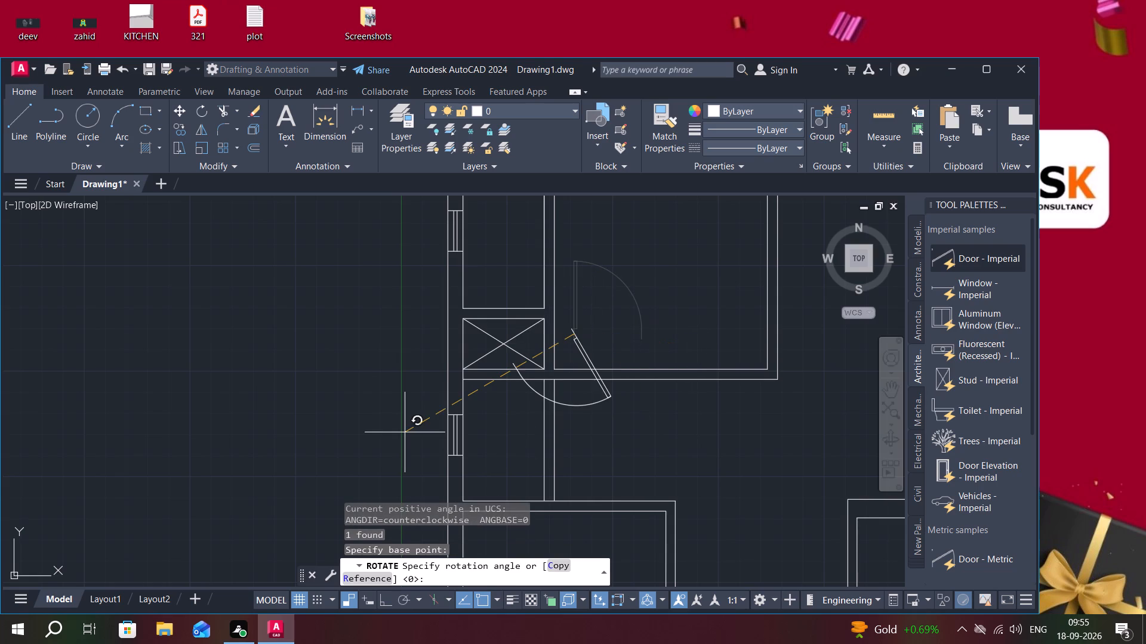
Turn Ortho mode on and cancel the pending door rotation.
key("F8")
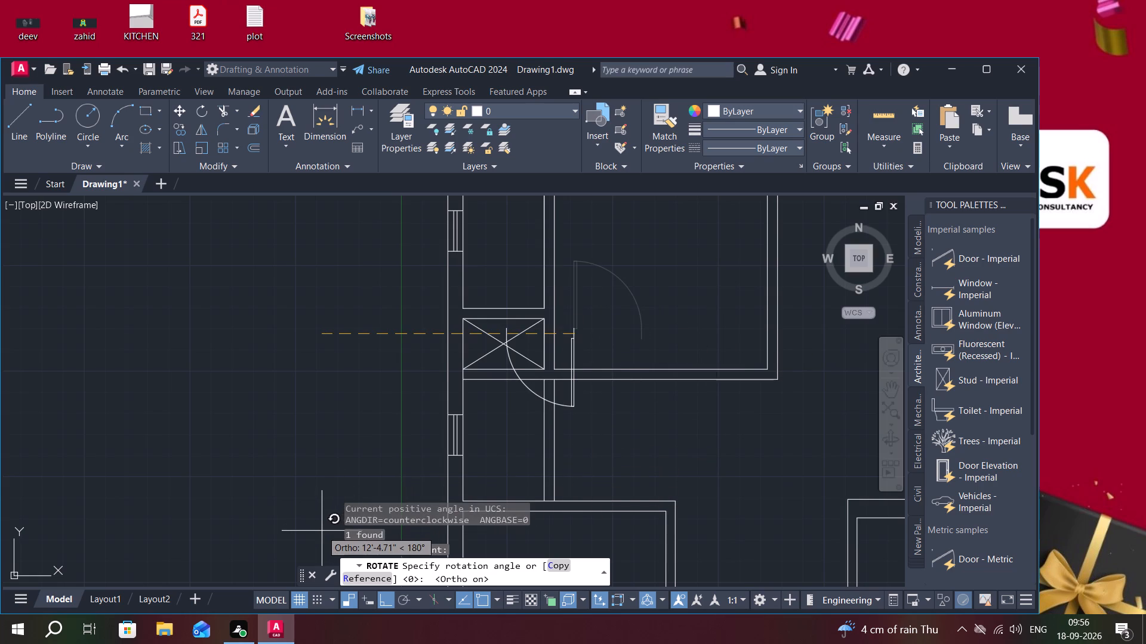
key("Escape")
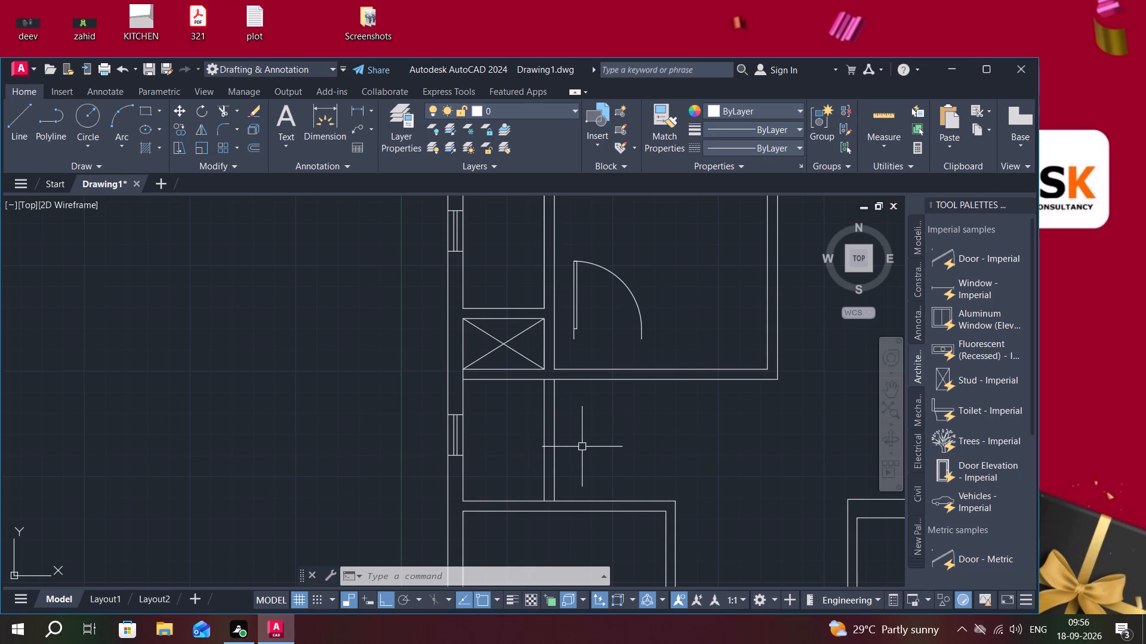
Copy the door from the north-middle room straight west into the empty space outside the plan.
middle_click_drag(571, 437, 521, 436)
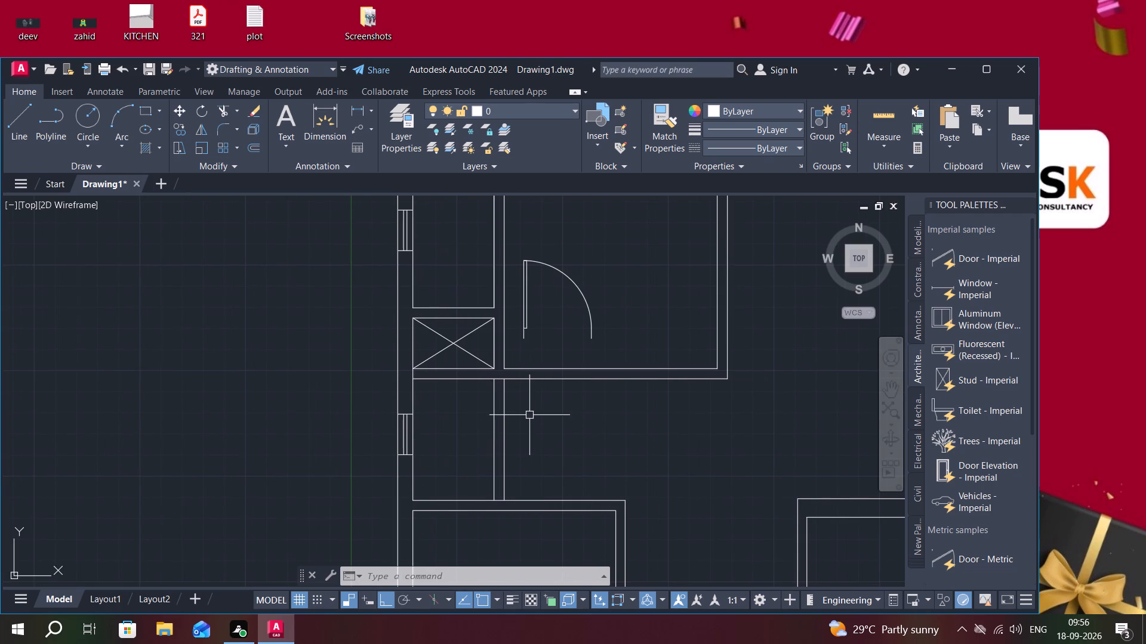
scroll(543, 416, "down", 1)
middle_click_drag(543, 416, 542, 416)
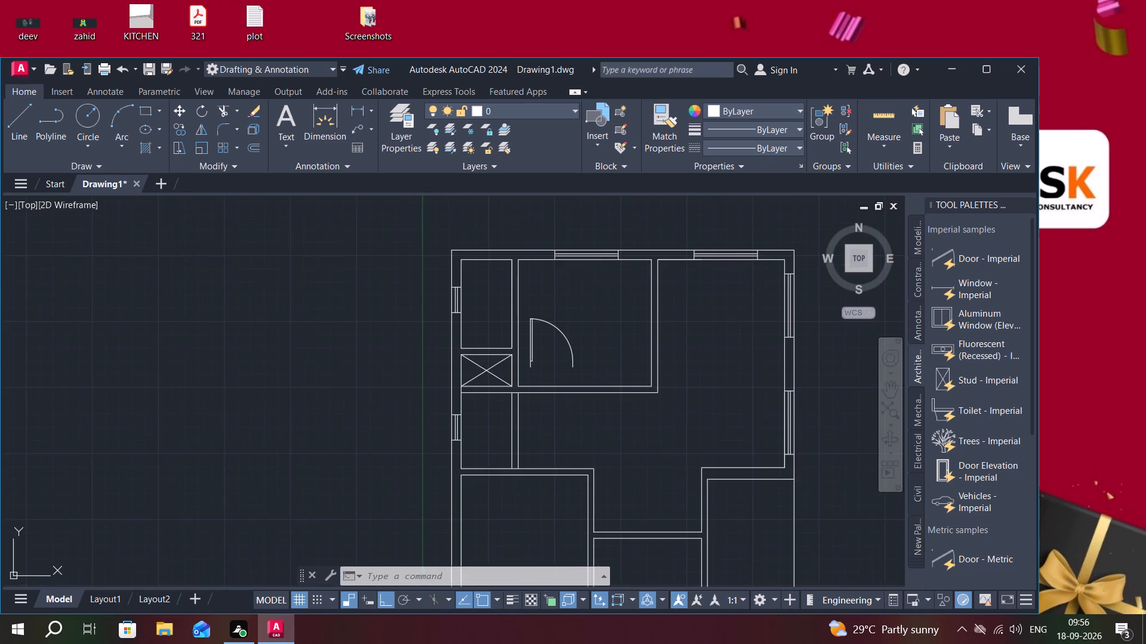
middle_click_drag(542, 416, 526, 416)
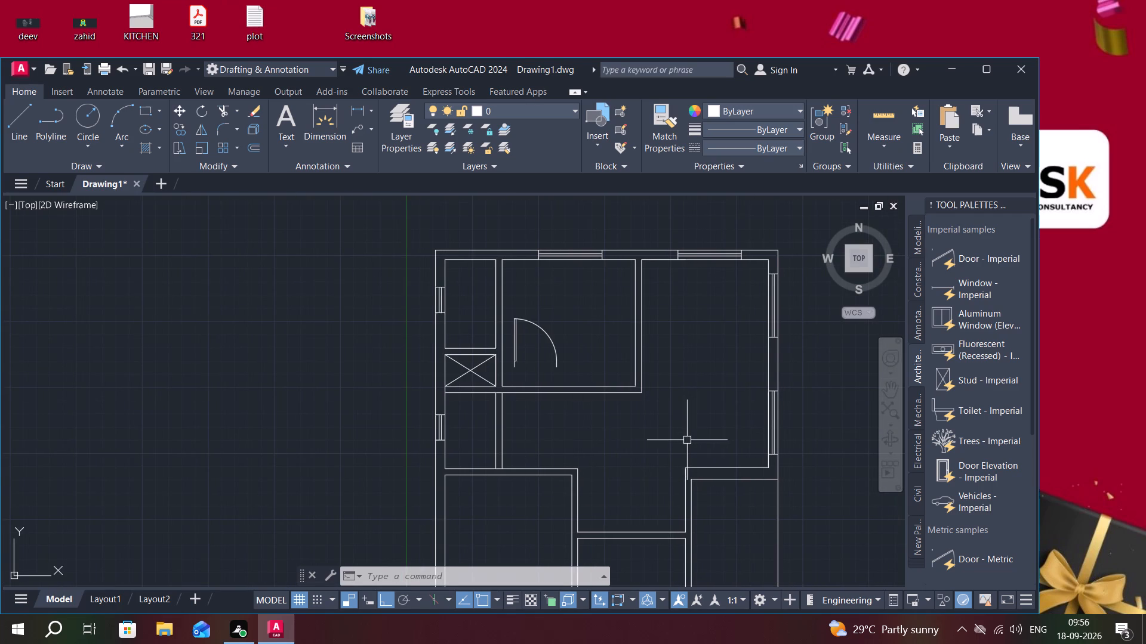
middle_click_drag(687, 440, 690, 398)
middle_click_drag(721, 464, 717, 451)
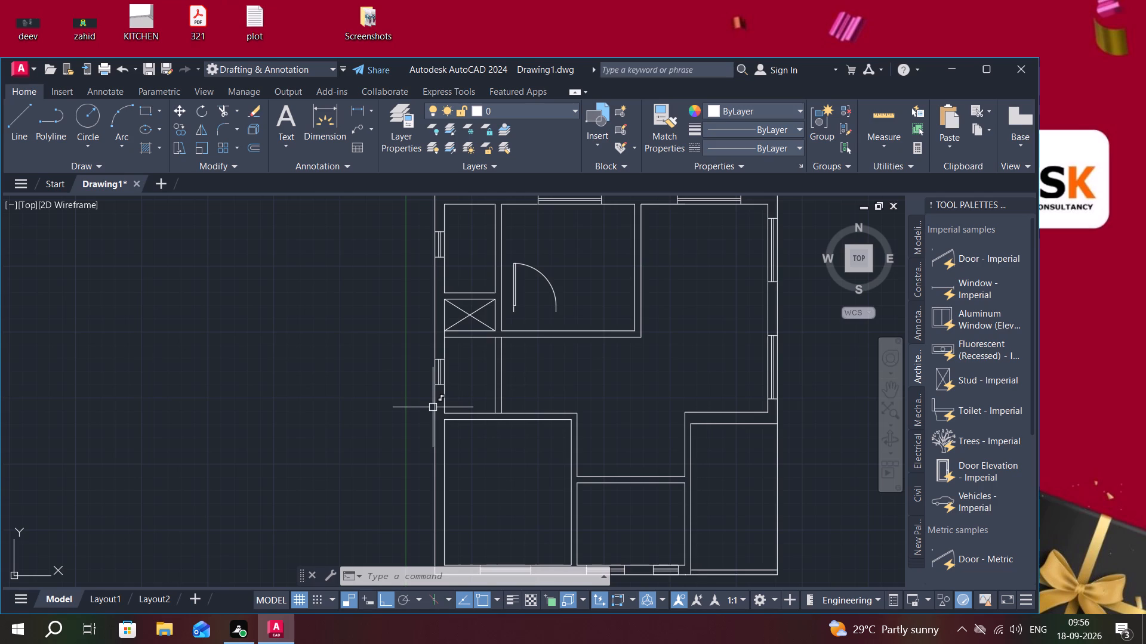
type("co")
key("space")
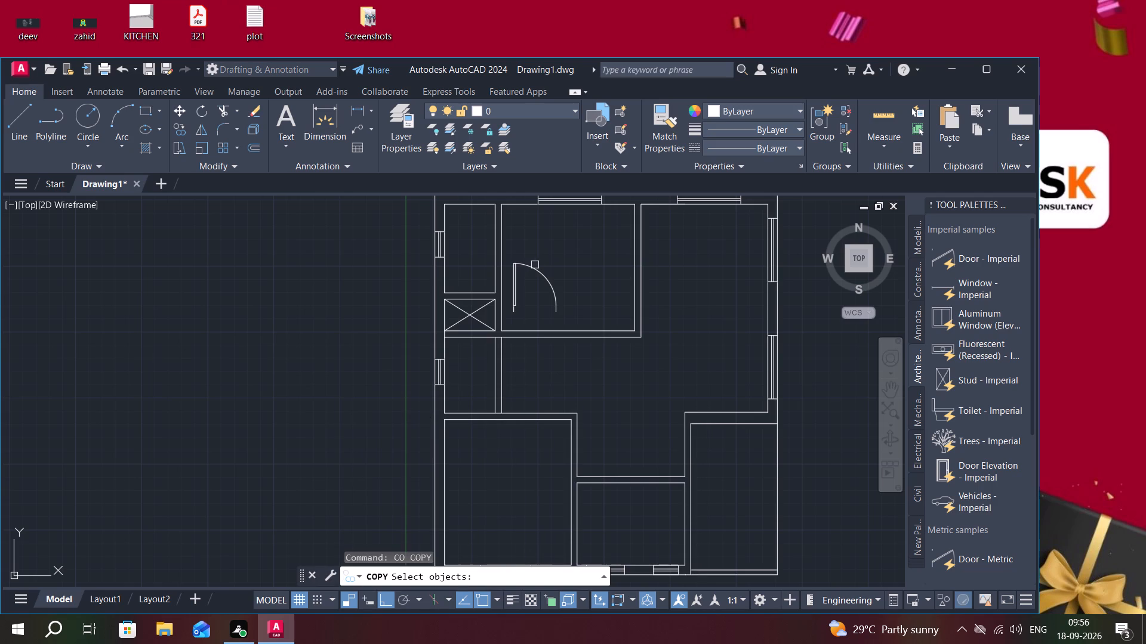
left_click(549, 278)
right_click(550, 278)
left_click(550, 278)
middle_click_drag(239, 324, 295, 320)
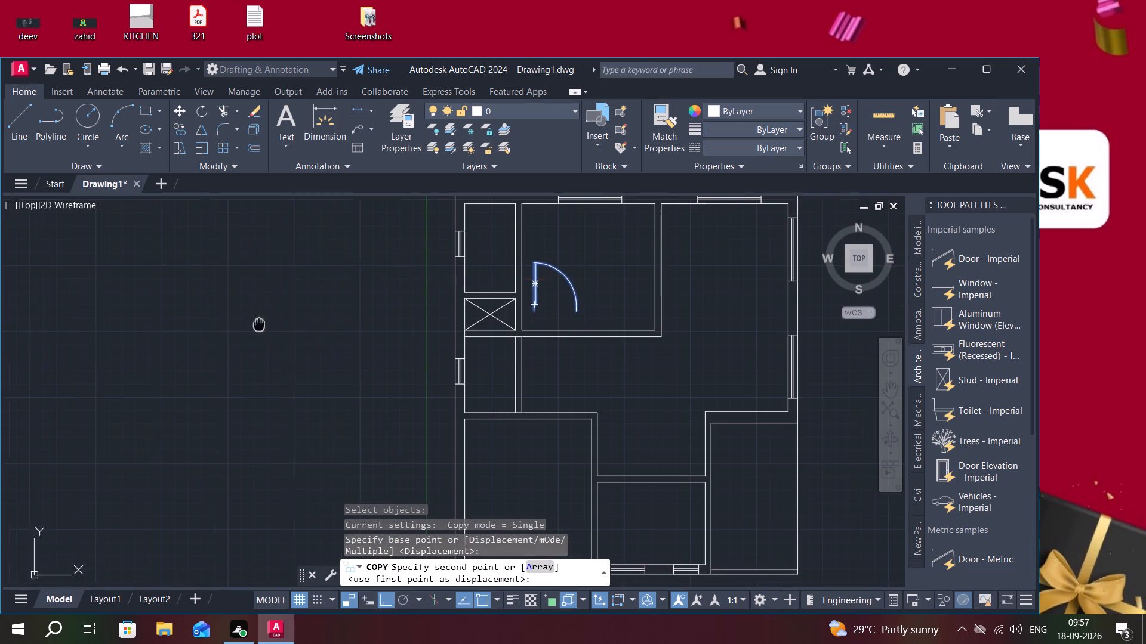
middle_click_drag(295, 320, 366, 323)
left_click(303, 306)
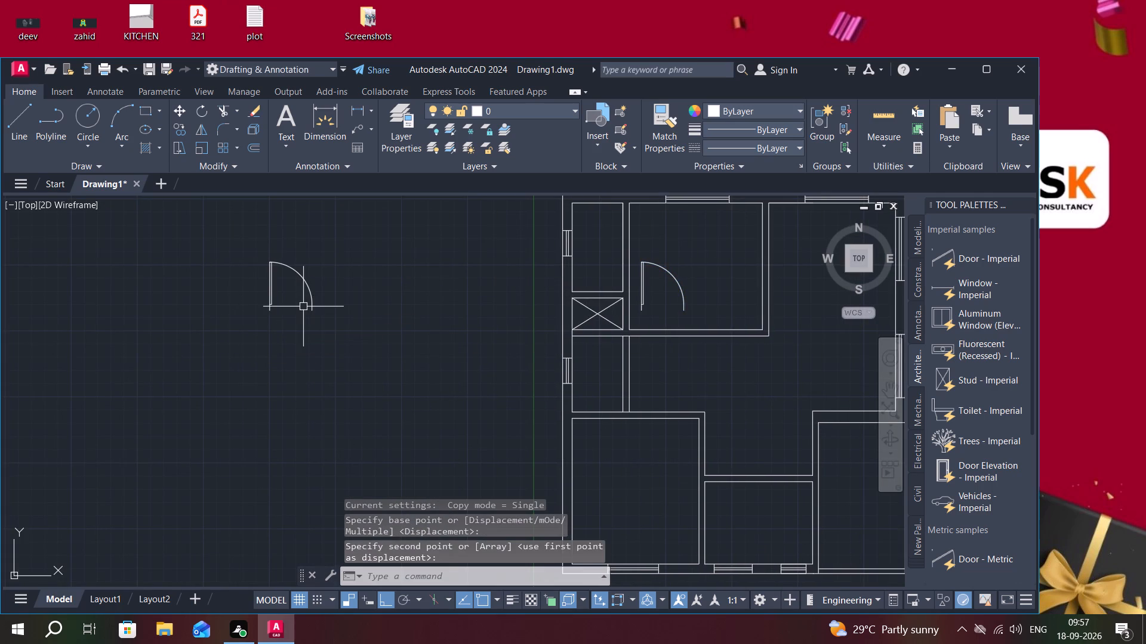
Copy the door outside the plan about 4'-7" to the east.
key("space")
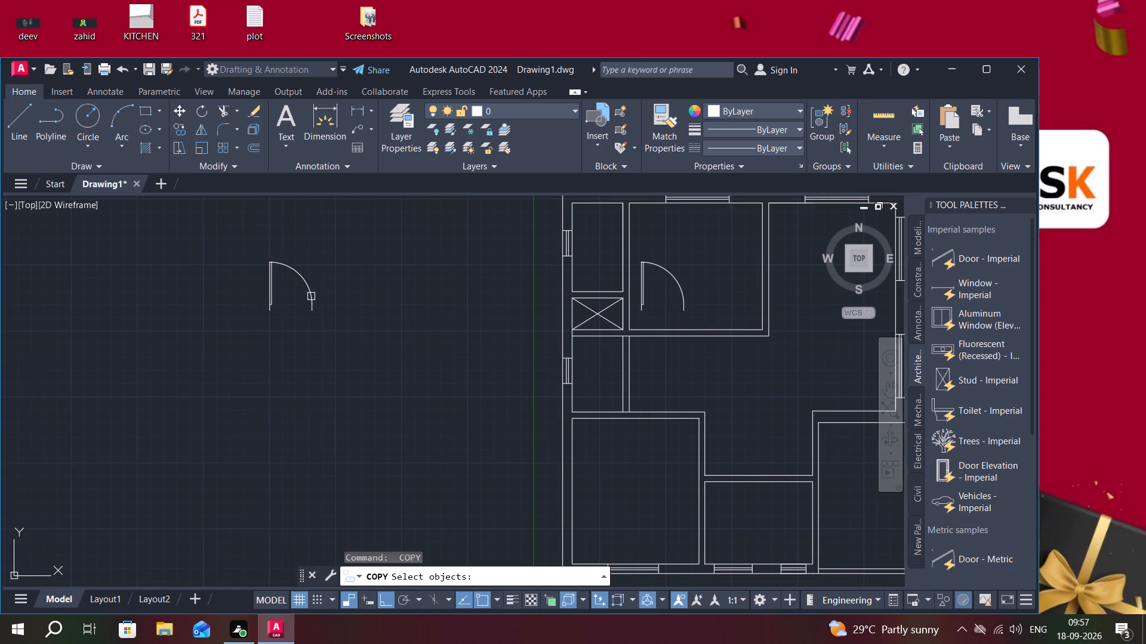
left_click(312, 296)
right_click(312, 296)
left_click(312, 296)
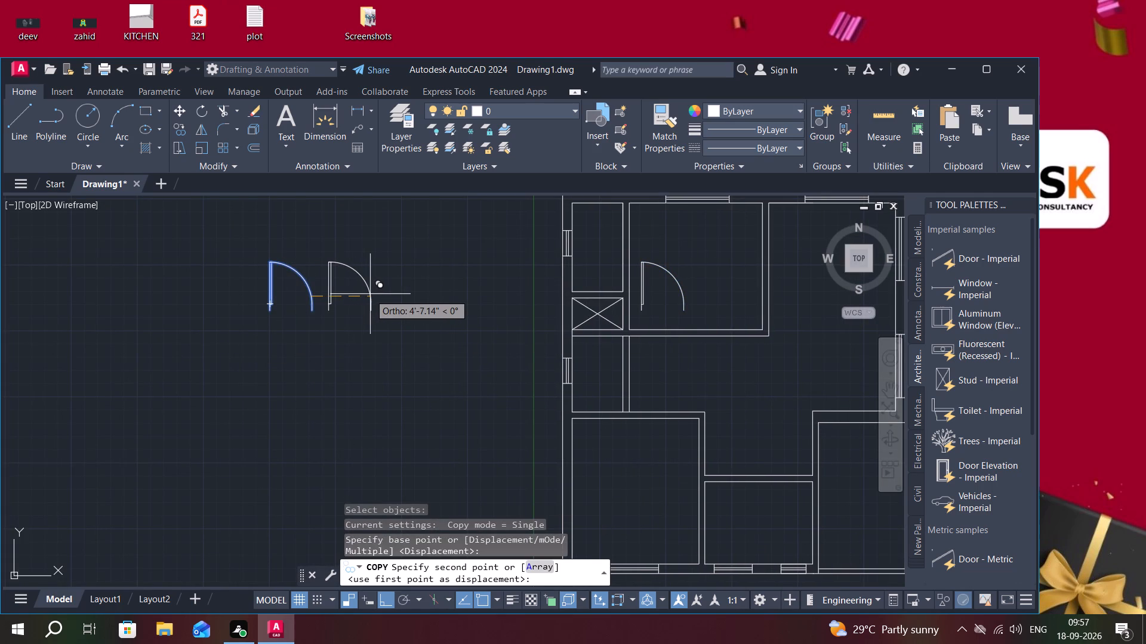
left_click(370, 294)
Copy the eastern of the two doors outside the plan about 6'-8" straight south.
key("space")
left_click(369, 295)
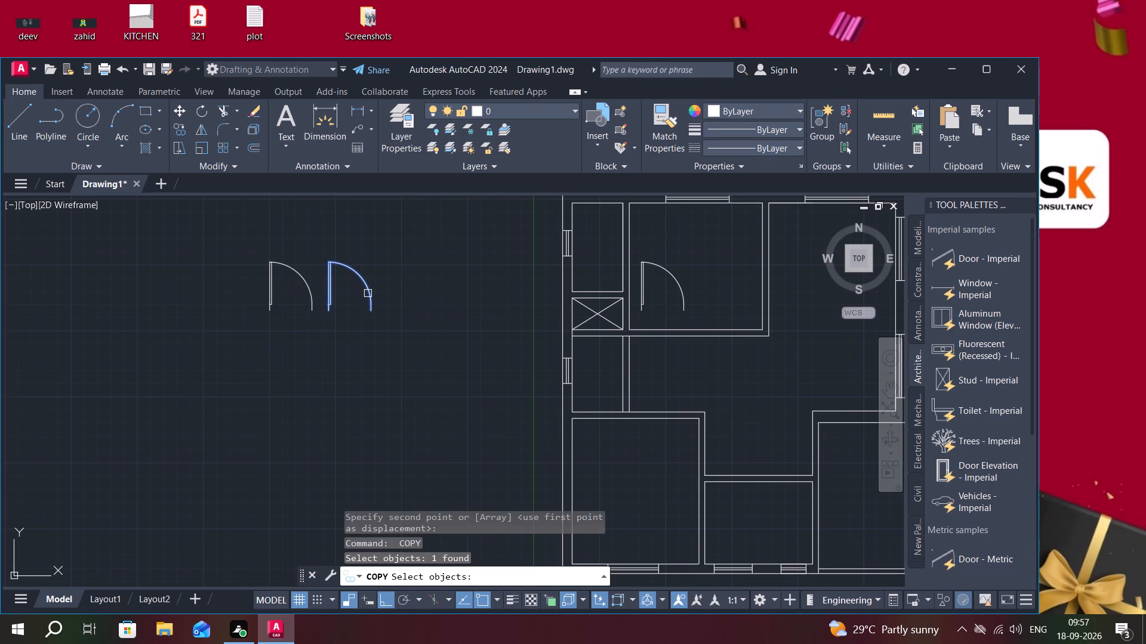
right_click(368, 293)
left_click(368, 293)
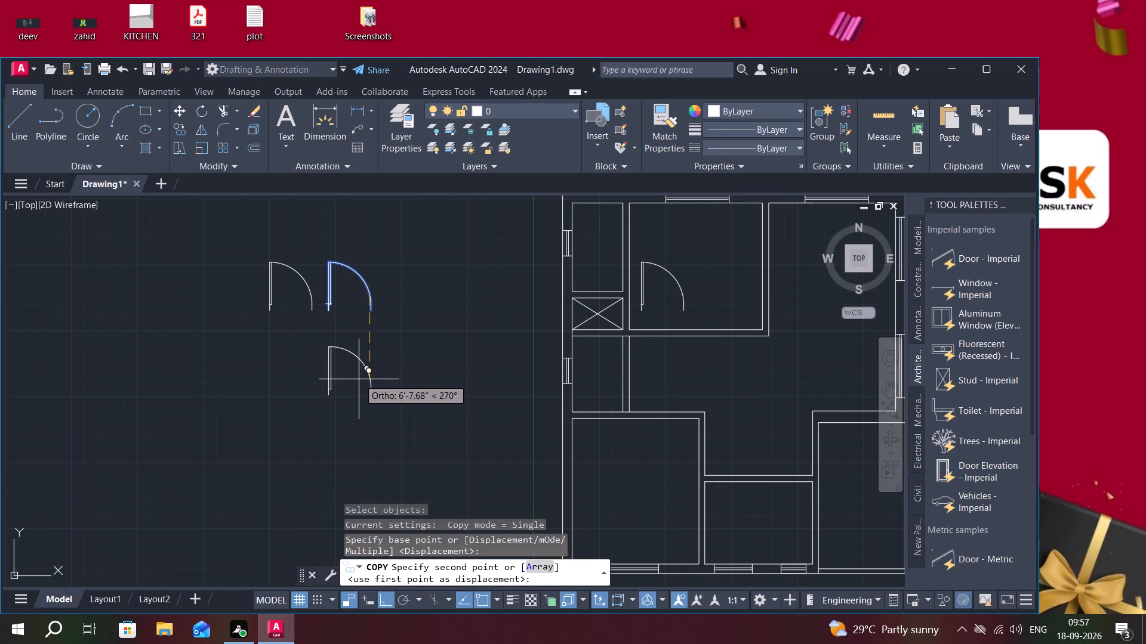
left_click(359, 379)
key("m")
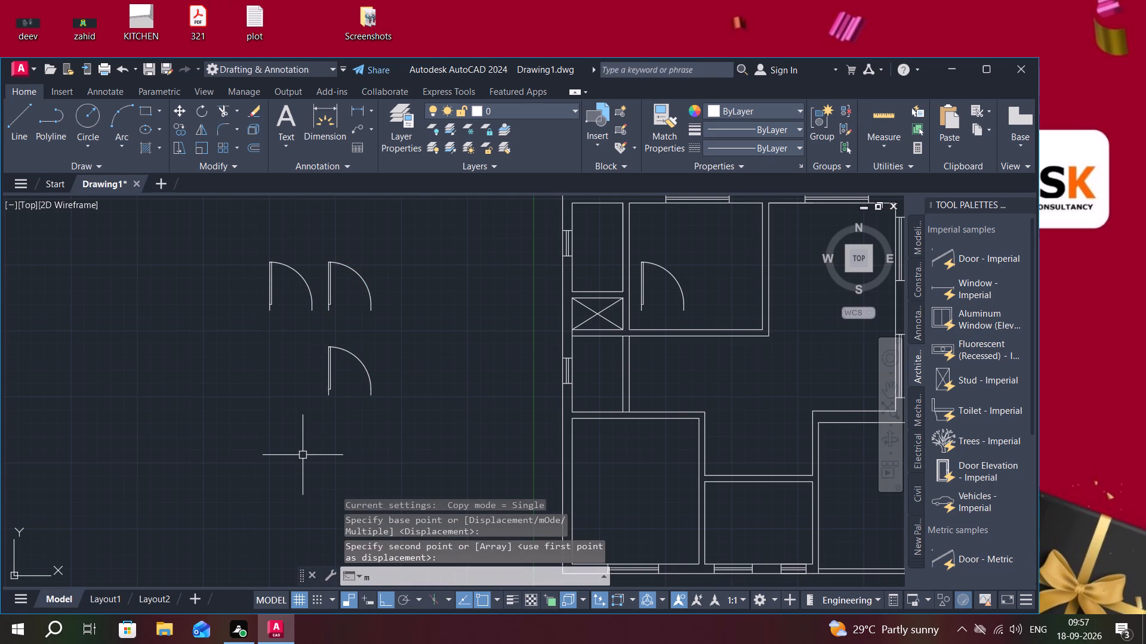
key("Escape")
Rotate the southern door copy 90° counterclockwise about the bottom end of its hinge side.
type("ro")
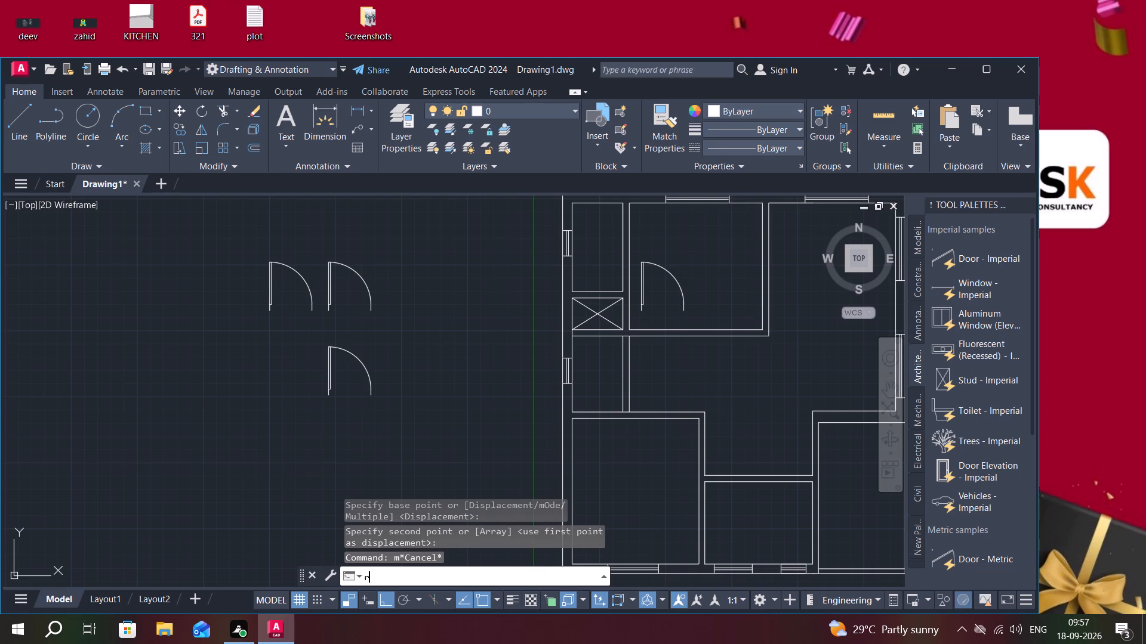
key("space")
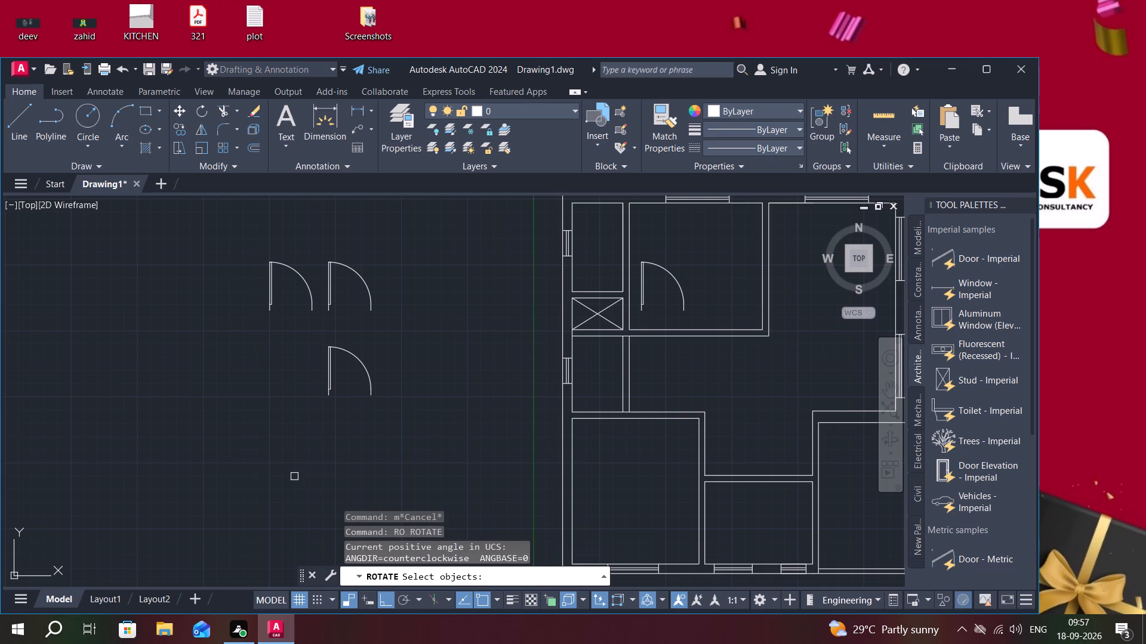
left_click(369, 379)
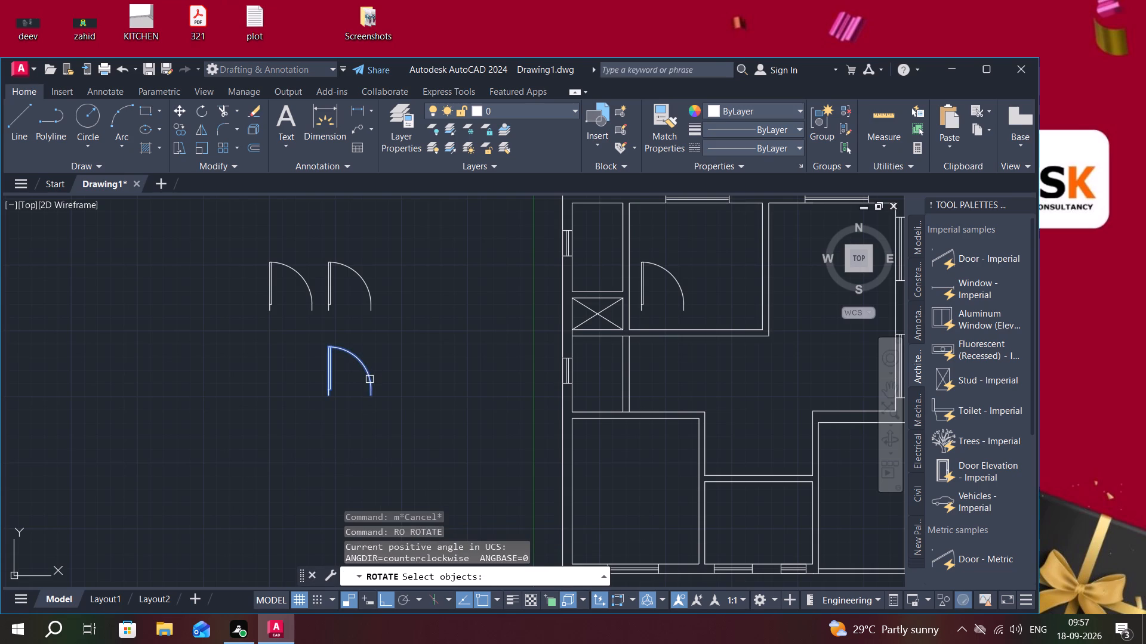
right_click(369, 379)
scroll(301, 409, "up", 2)
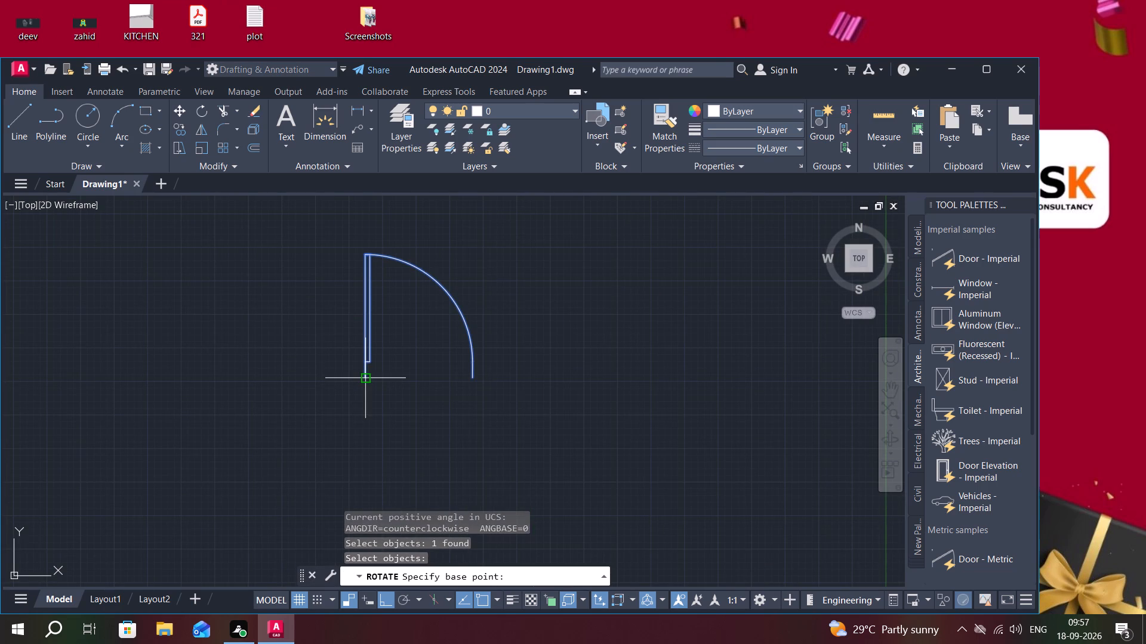
left_click(365, 377)
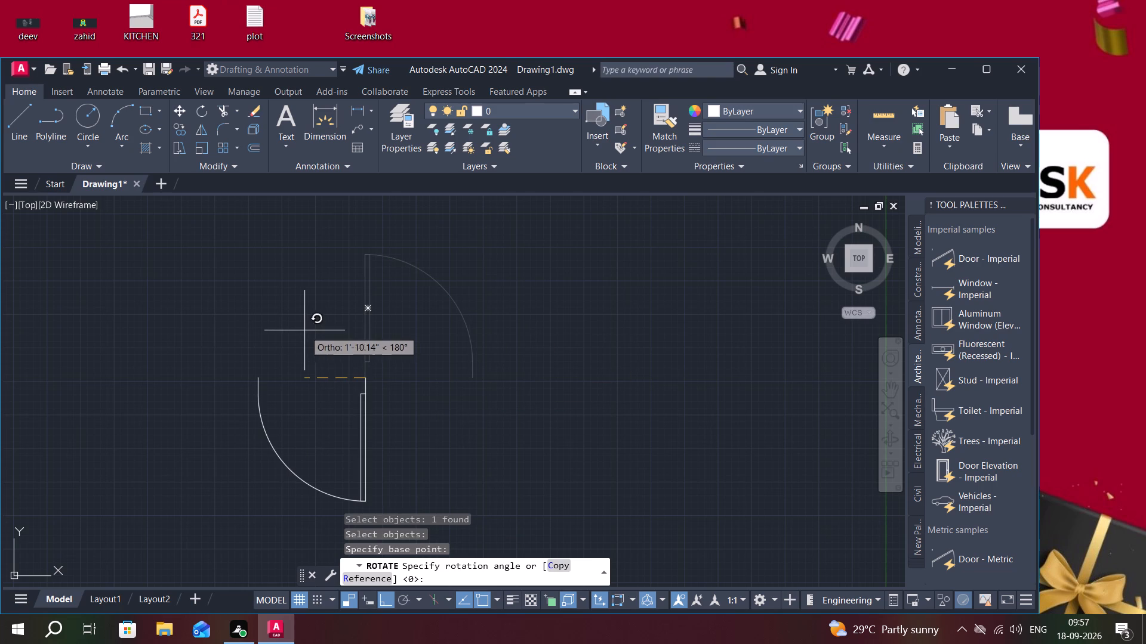
left_click(365, 304)
middle_click_drag(468, 333, 460, 343)
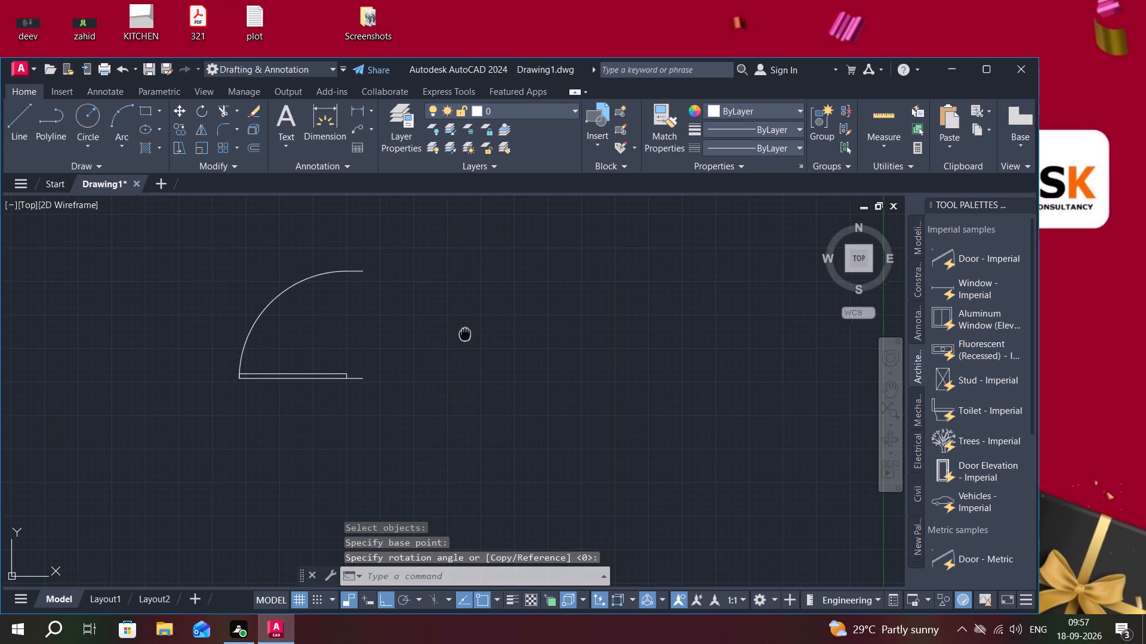
middle_click_drag(460, 343, 463, 484)
scroll(458, 491, "down", 1)
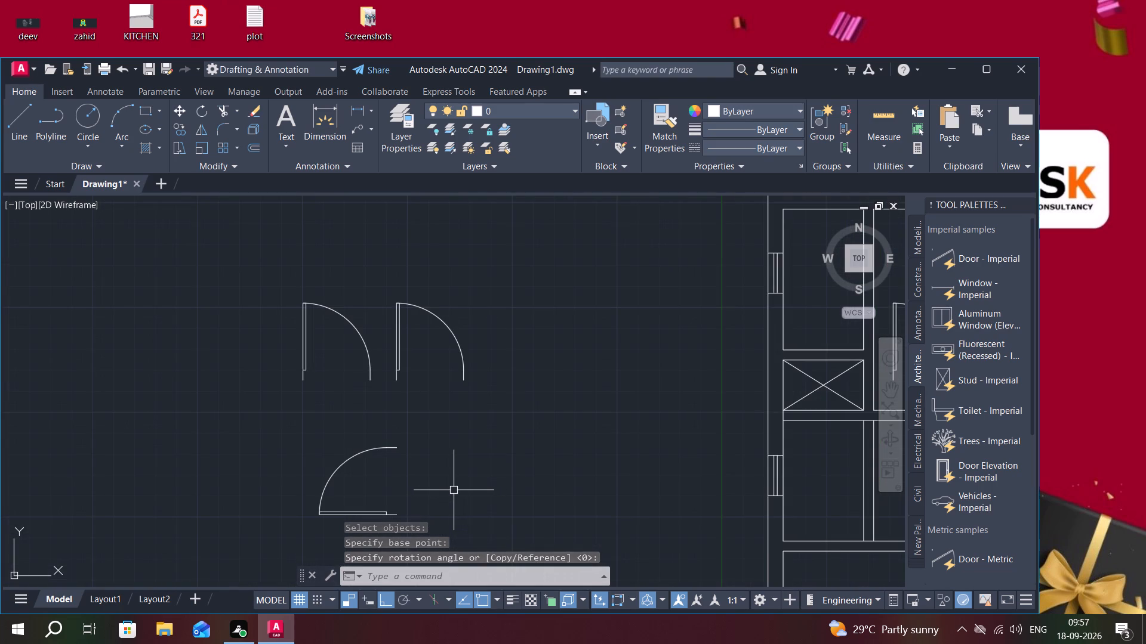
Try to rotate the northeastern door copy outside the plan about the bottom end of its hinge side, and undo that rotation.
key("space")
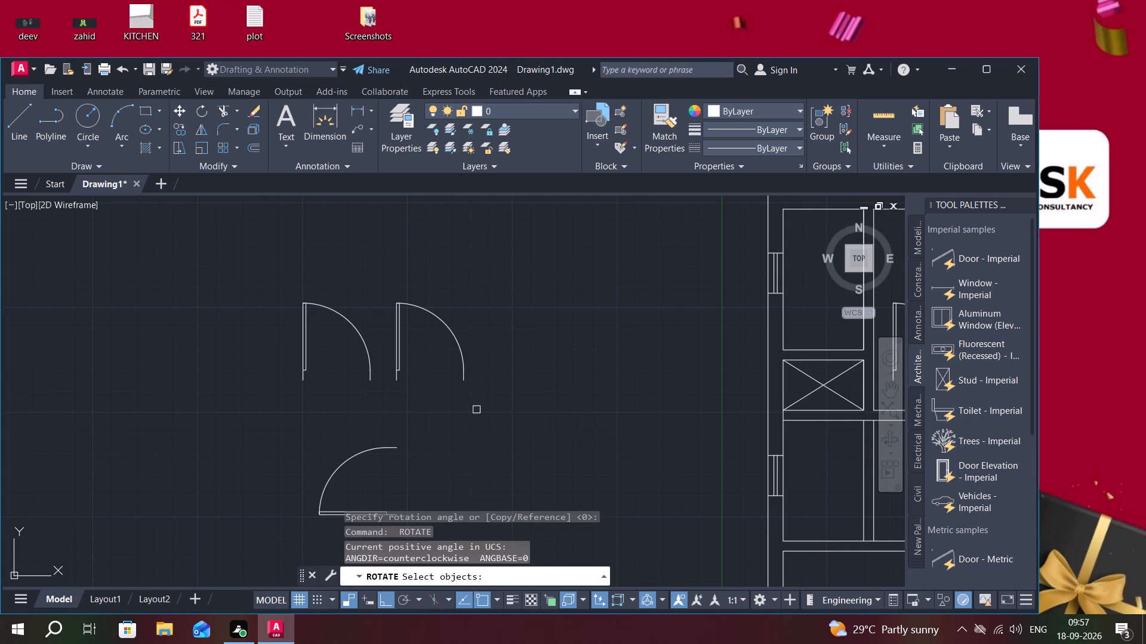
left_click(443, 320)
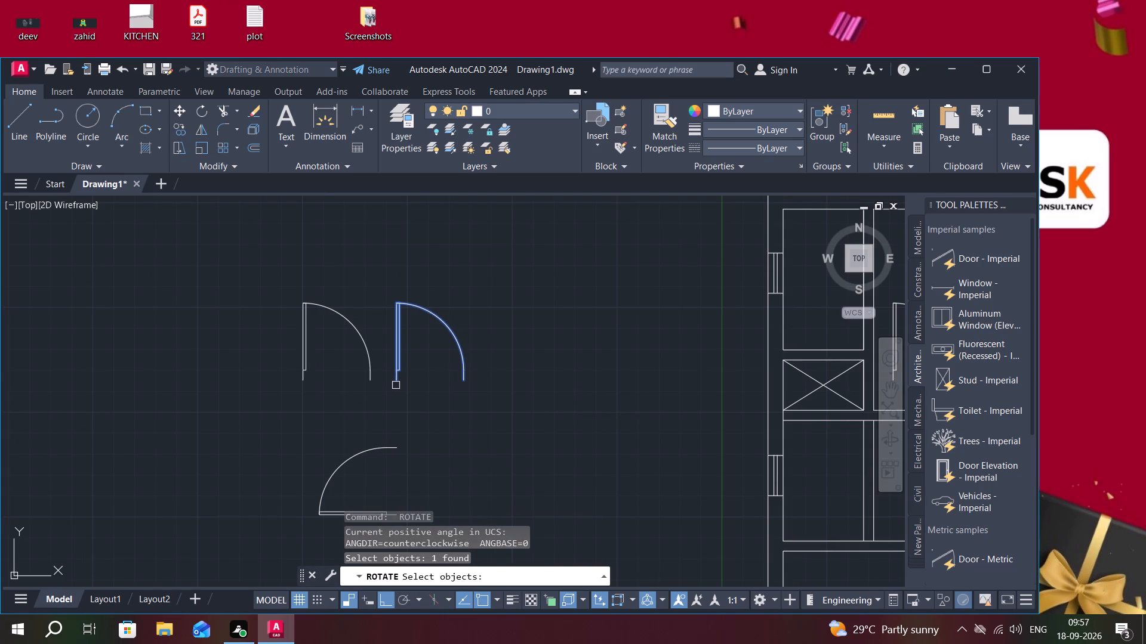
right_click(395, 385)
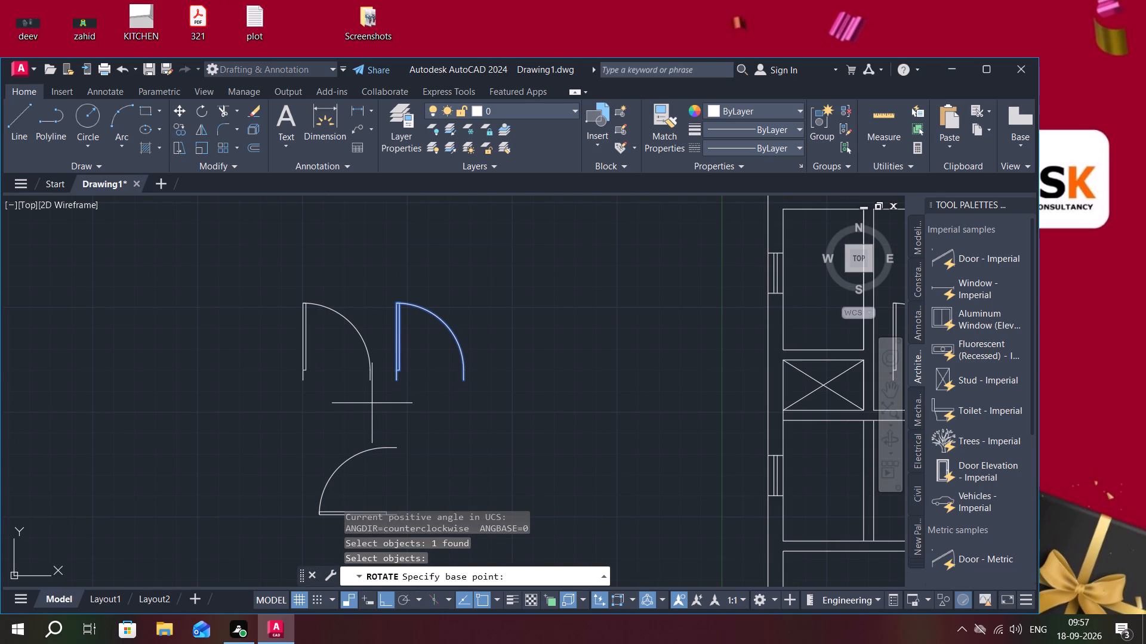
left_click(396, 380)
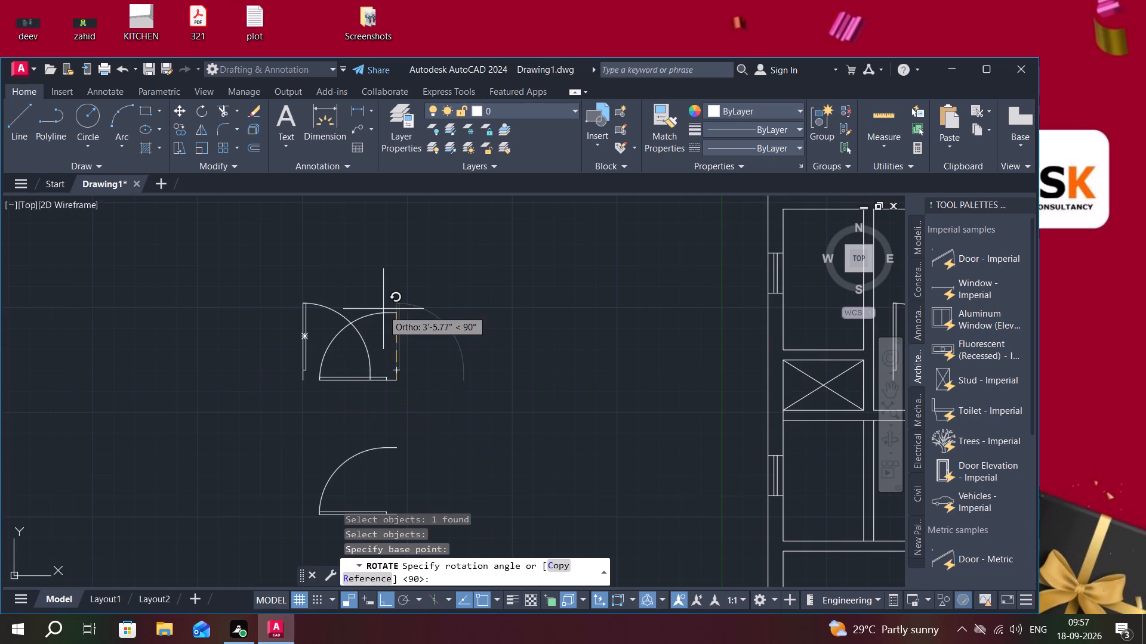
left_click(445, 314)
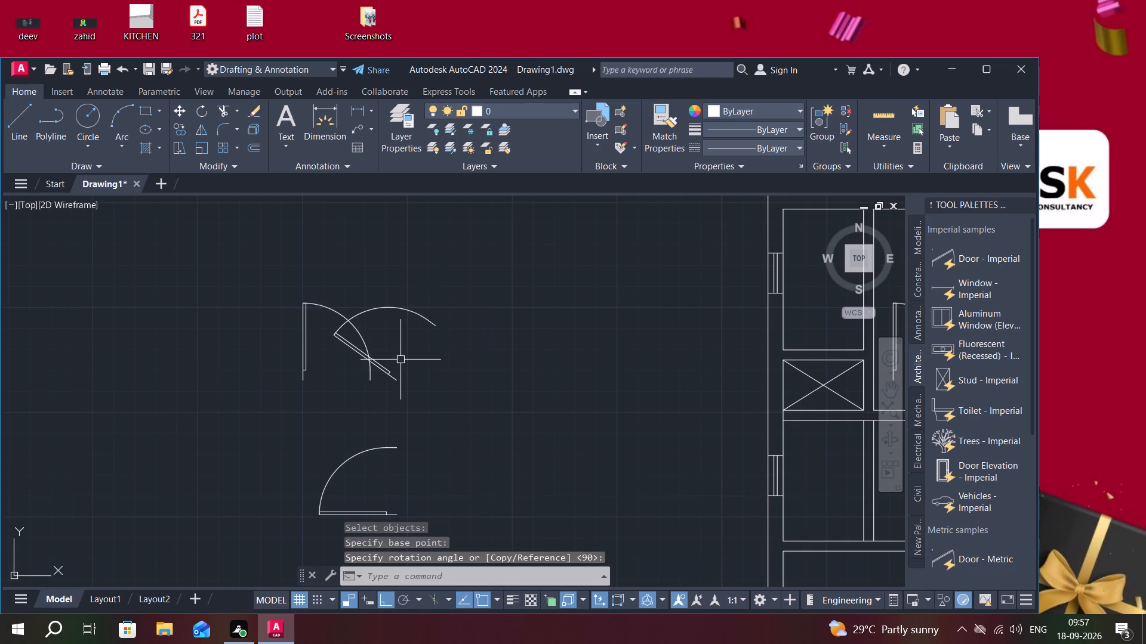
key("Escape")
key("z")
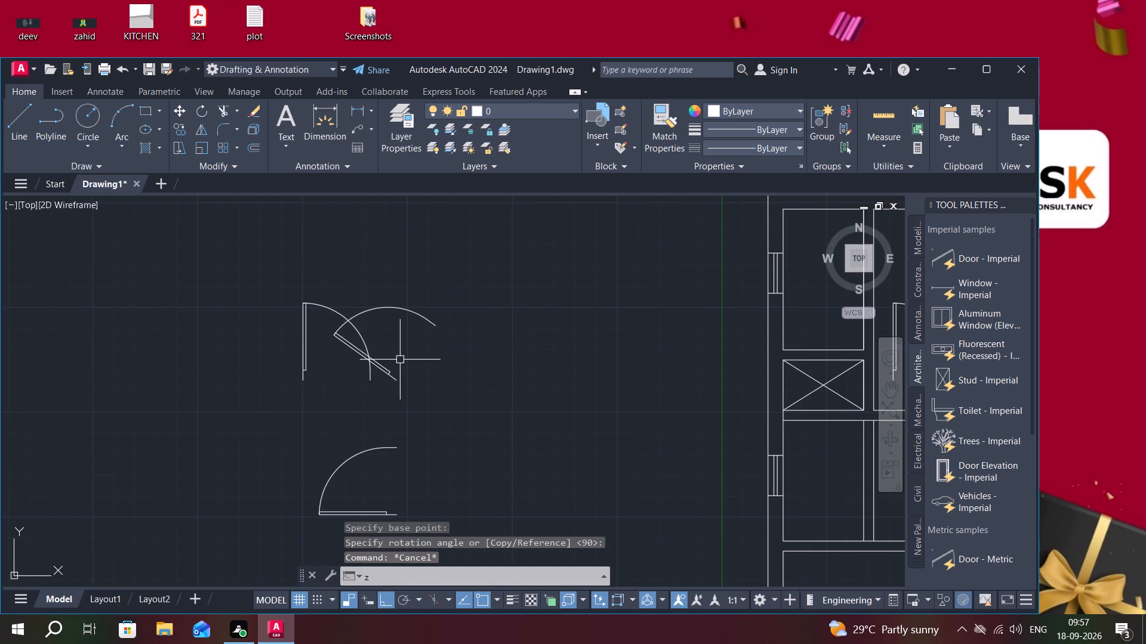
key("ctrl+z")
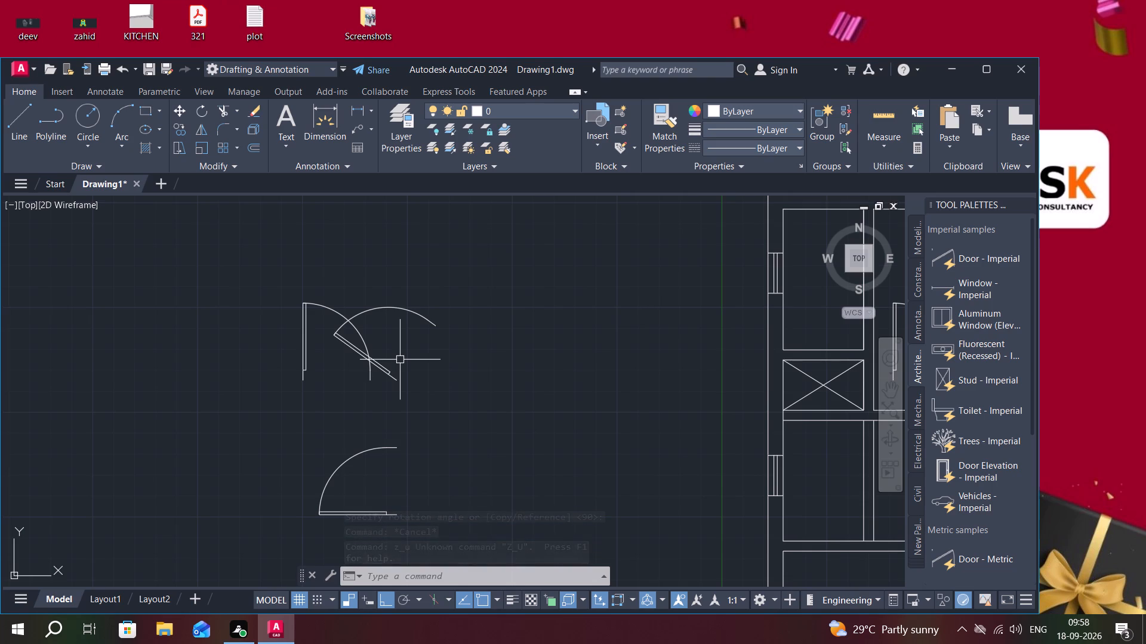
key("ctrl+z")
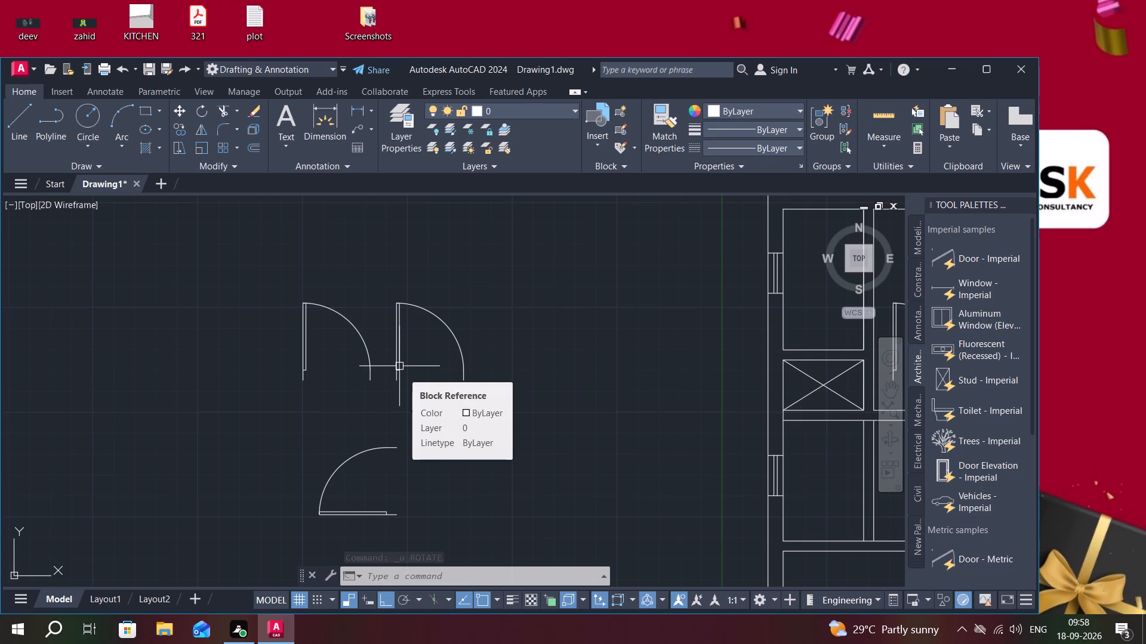
Rotate the northeastern door copy outside the plan 90° counterclockwise about the bottom end of its hinge side.
type("ro")
key("space")
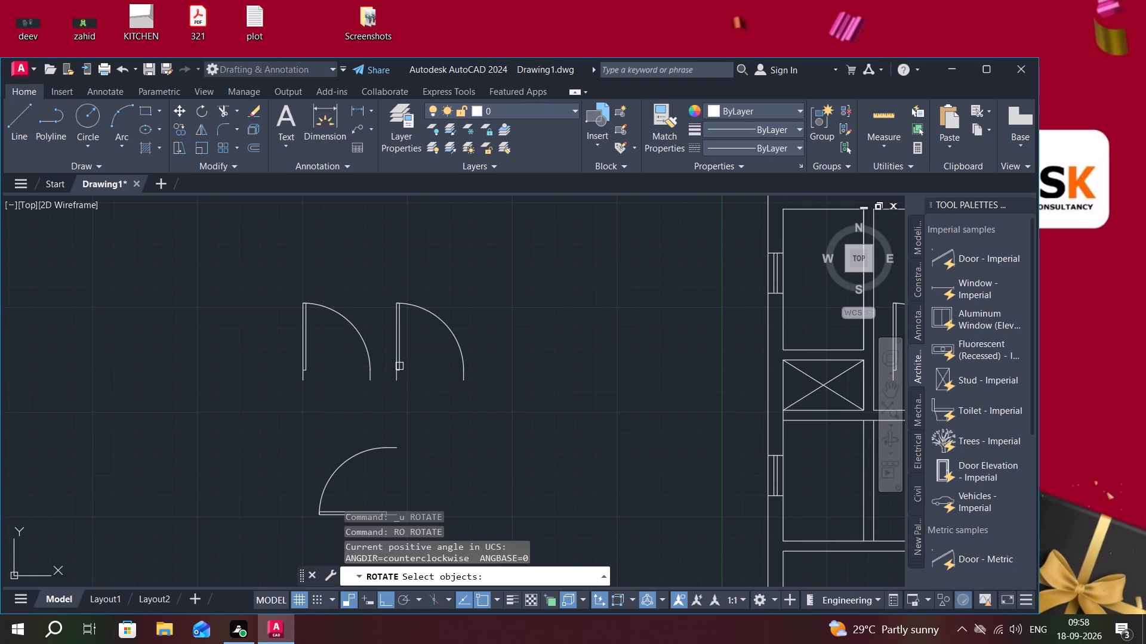
left_click(398, 354)
right_click(398, 354)
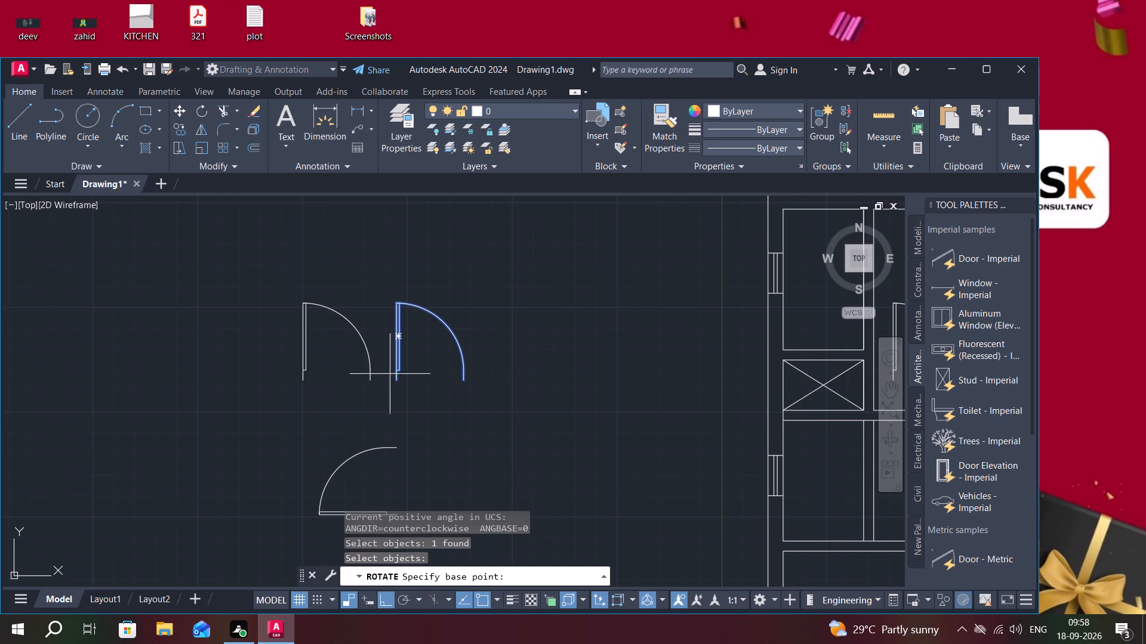
left_click(393, 378)
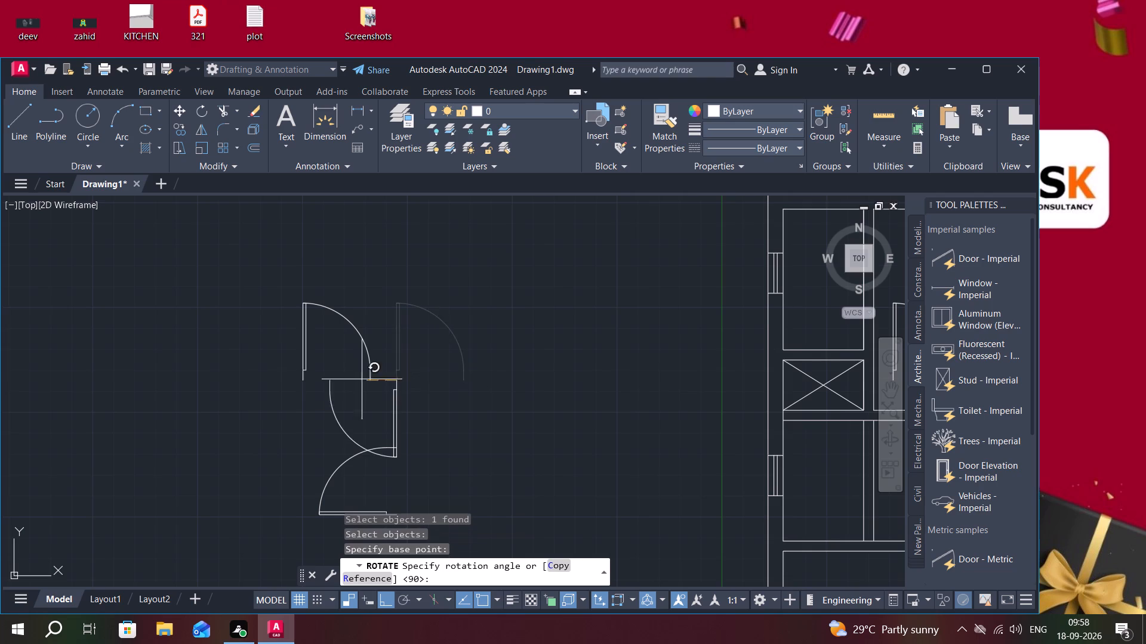
left_click(458, 310)
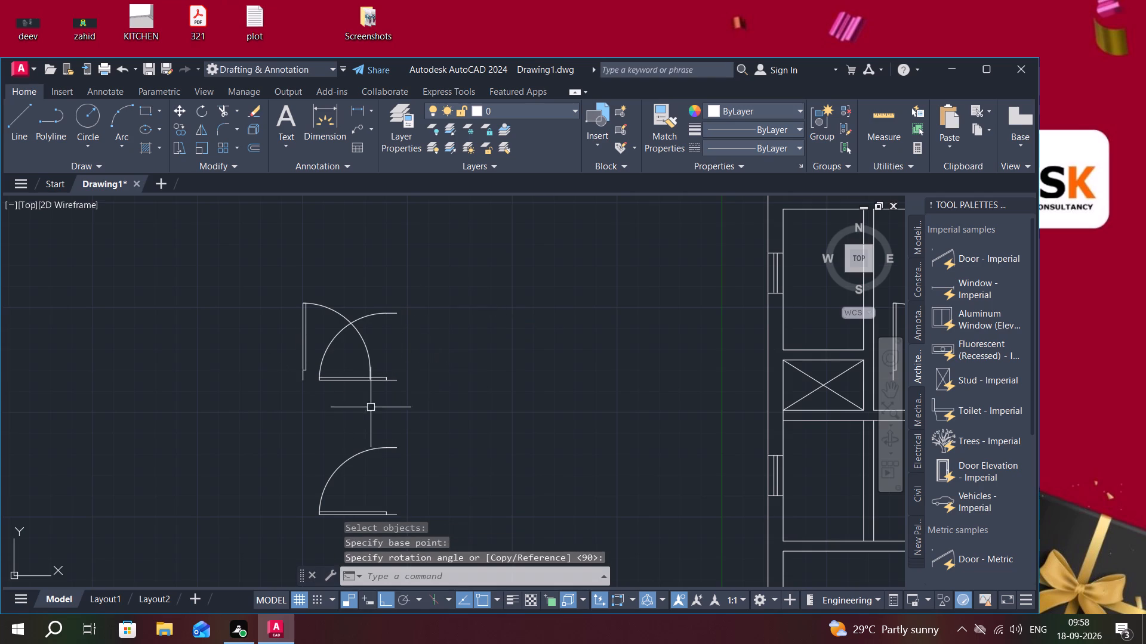
Mirror the newly rotated door southward across the horizontal line along its leaf, keeping the source, and delete the original north-swinging door.
type("mi")
key("space")
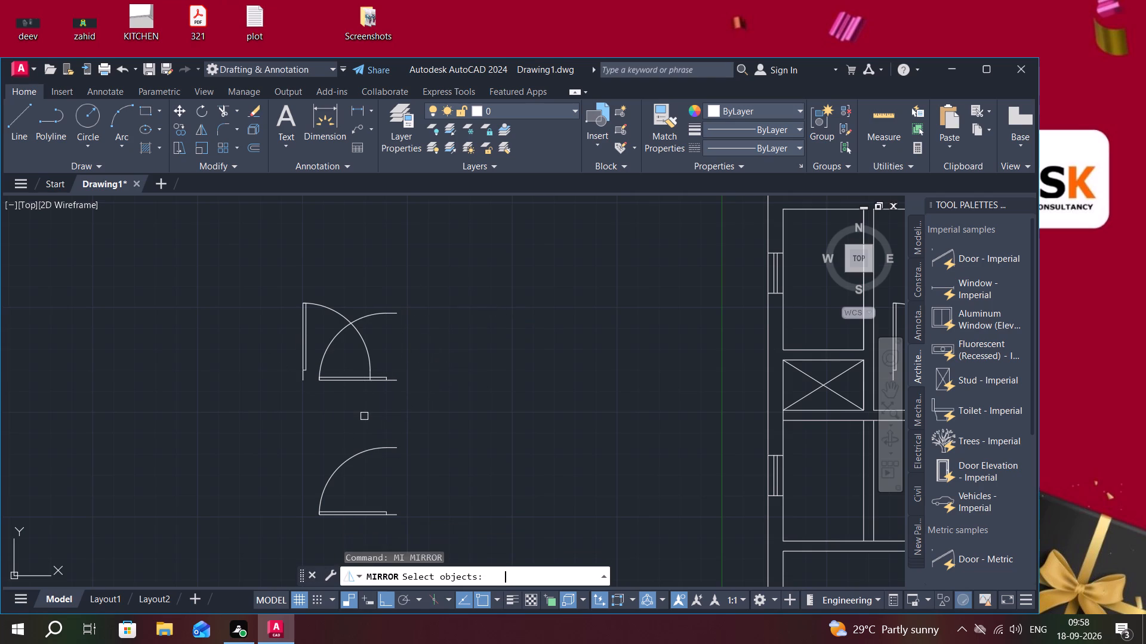
left_click(344, 377)
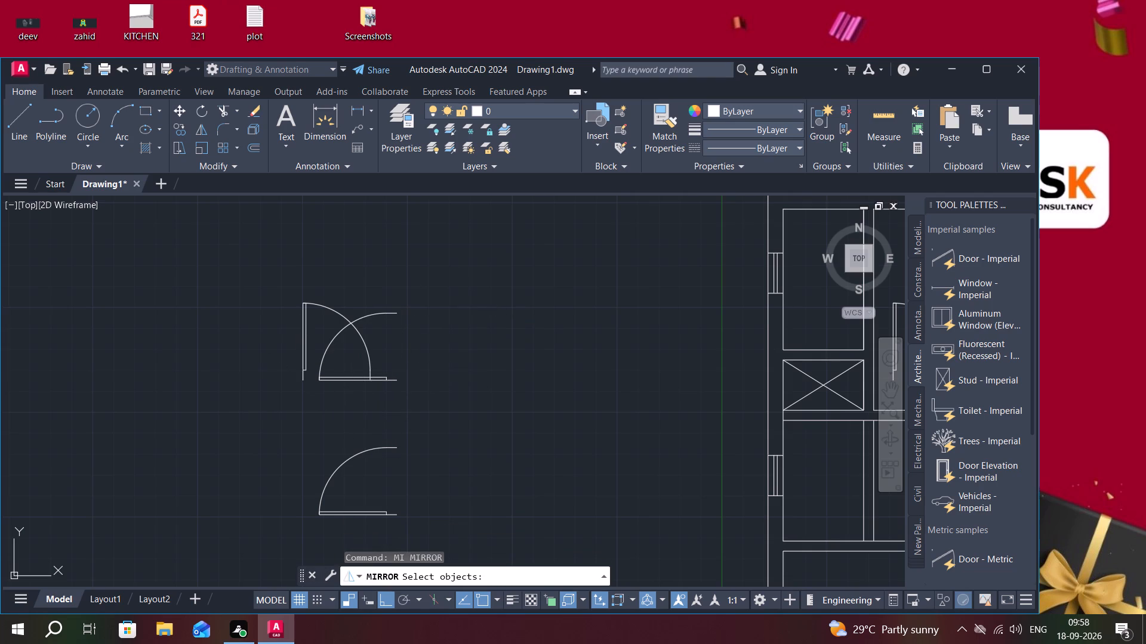
right_click(344, 378)
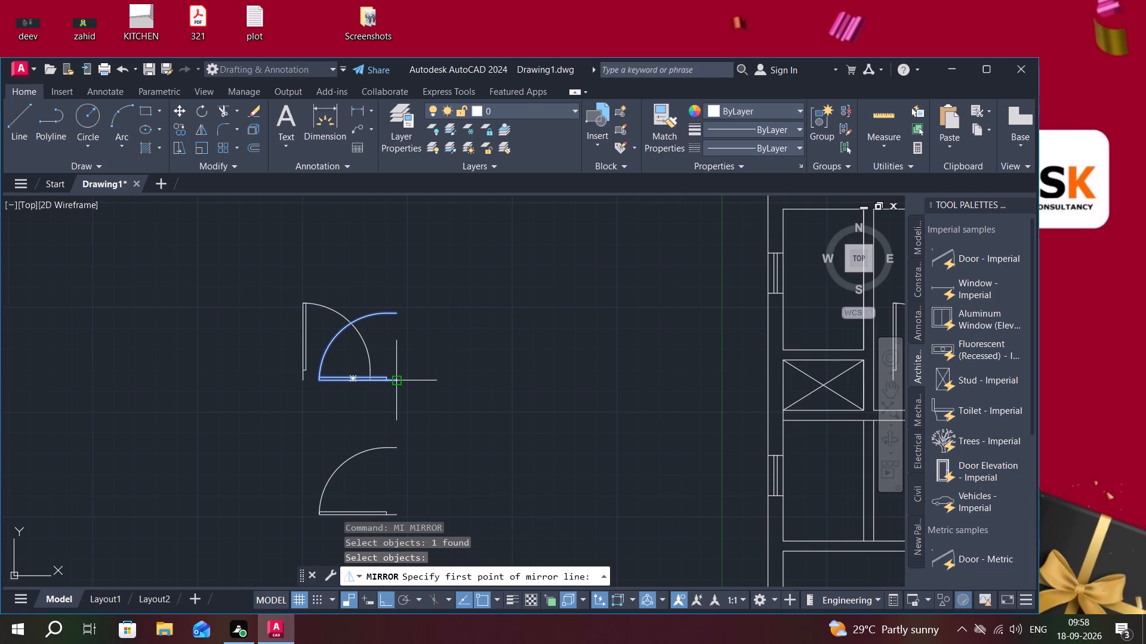
left_click(400, 382)
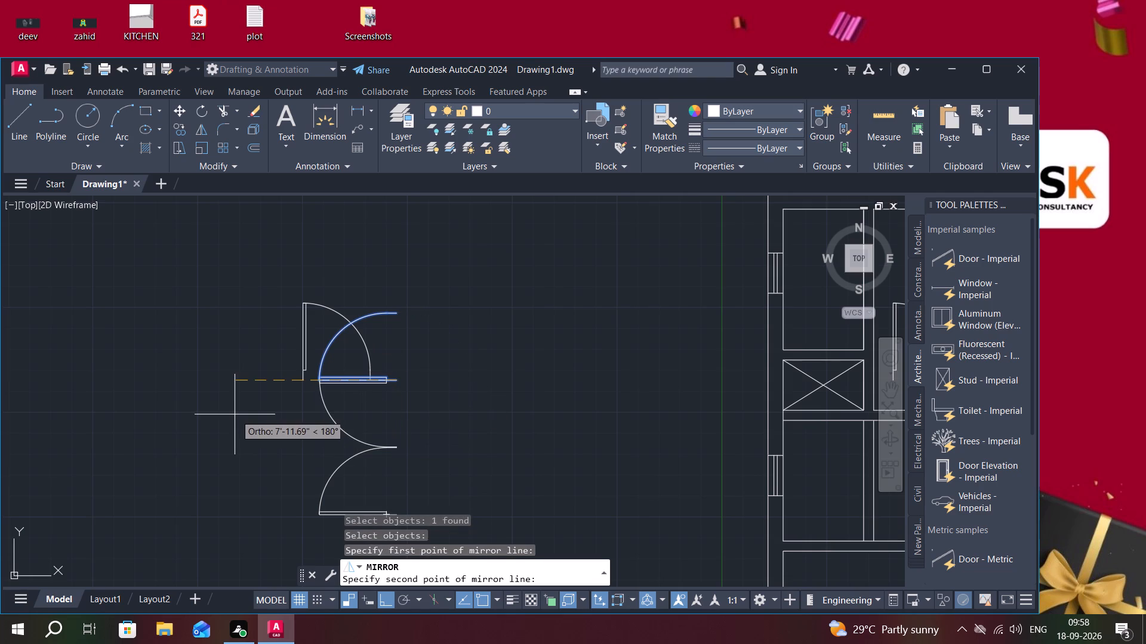
left_click(235, 414)
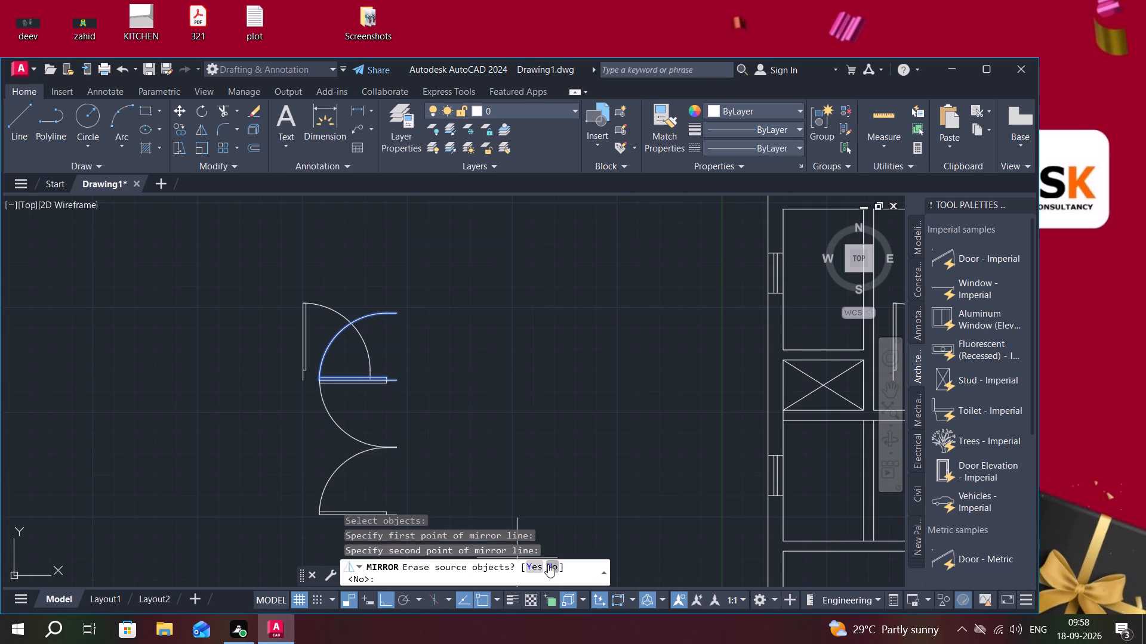
left_click(550, 562)
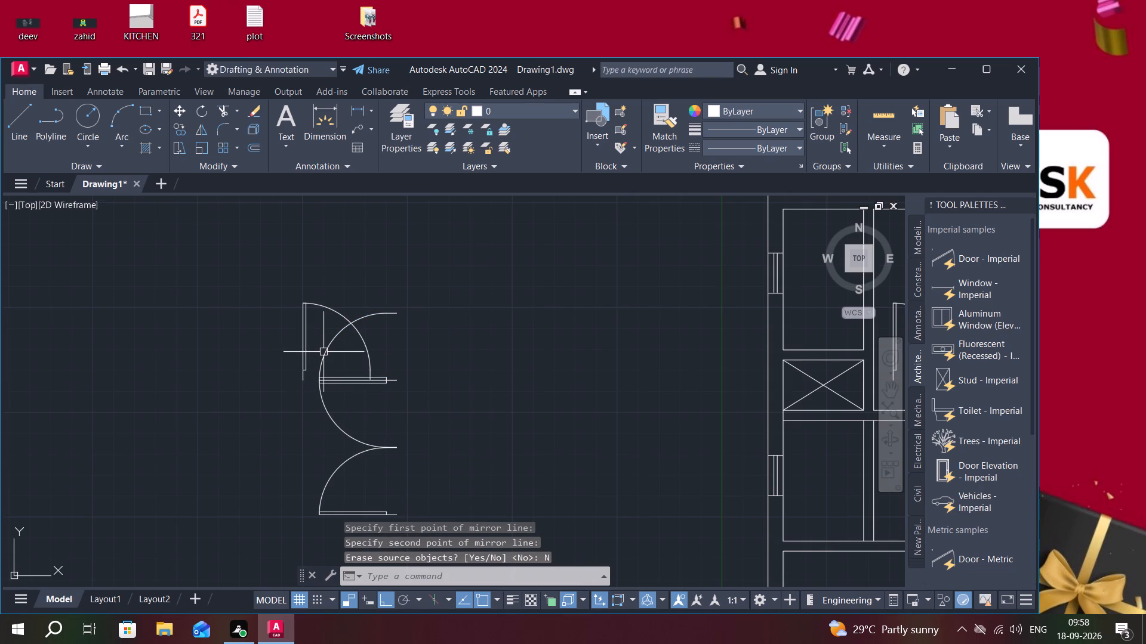
left_click(325, 352)
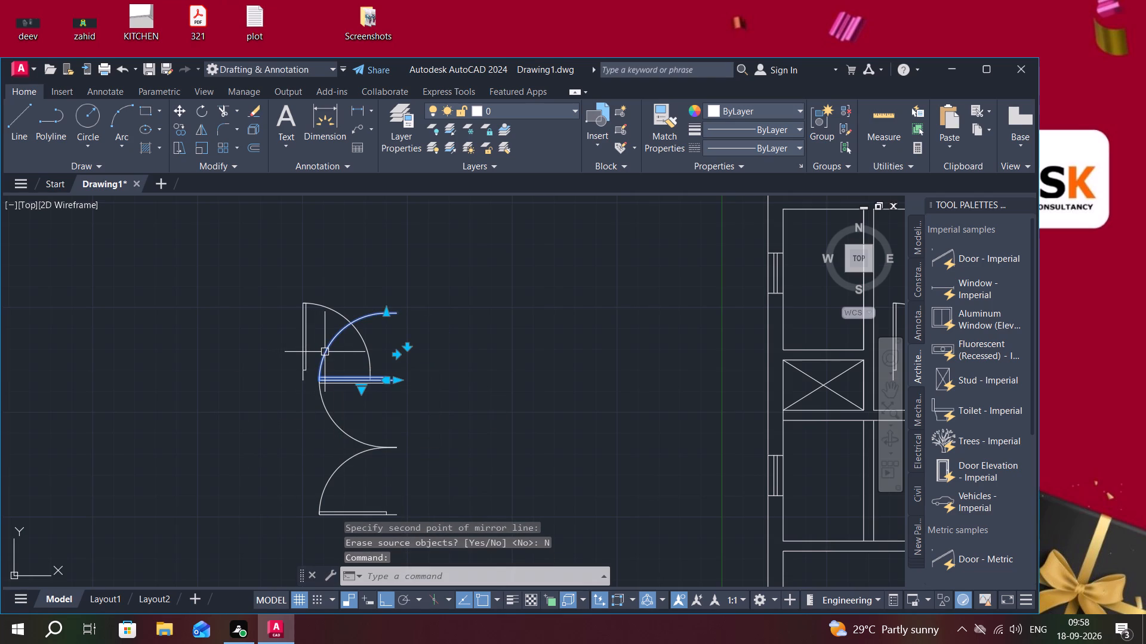
key("Delete")
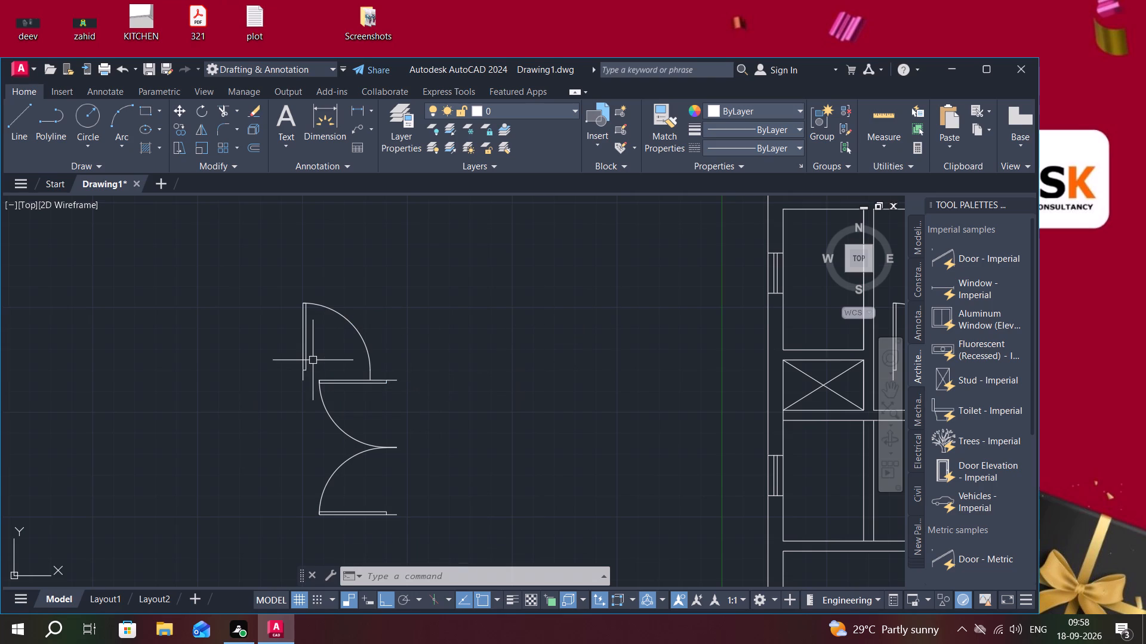
Mirror the unrotated door copy westward across the vertical line along its hinge side, keeping the source, and delete the original eastern door.
type("mi")
key("space")
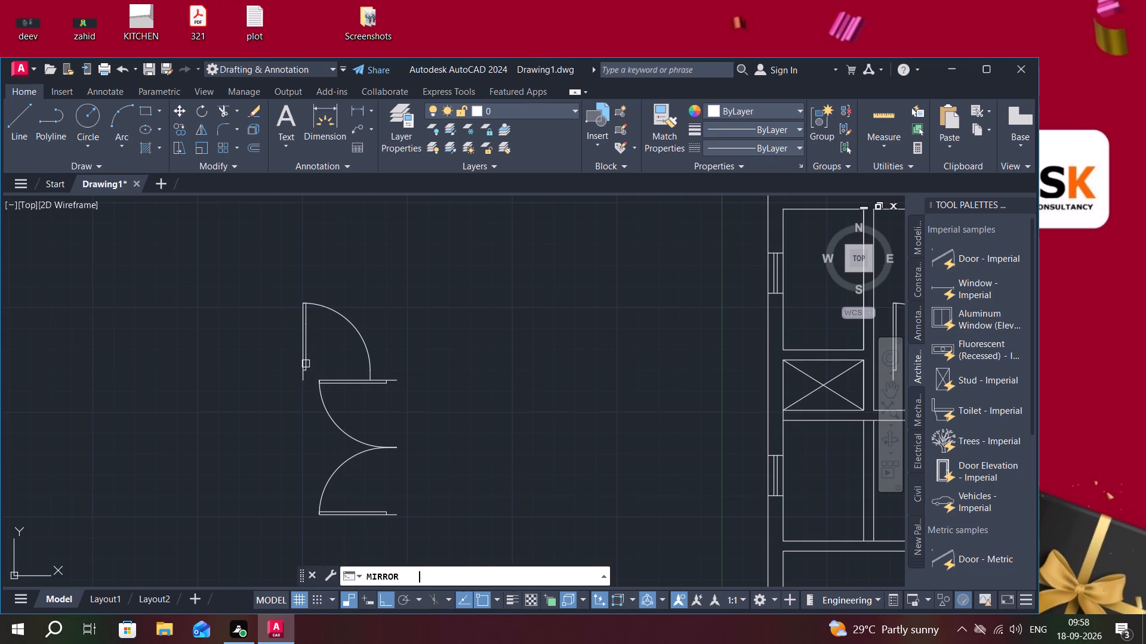
left_click(302, 318)
middle_click_drag(307, 332, 398, 350)
right_click(403, 348)
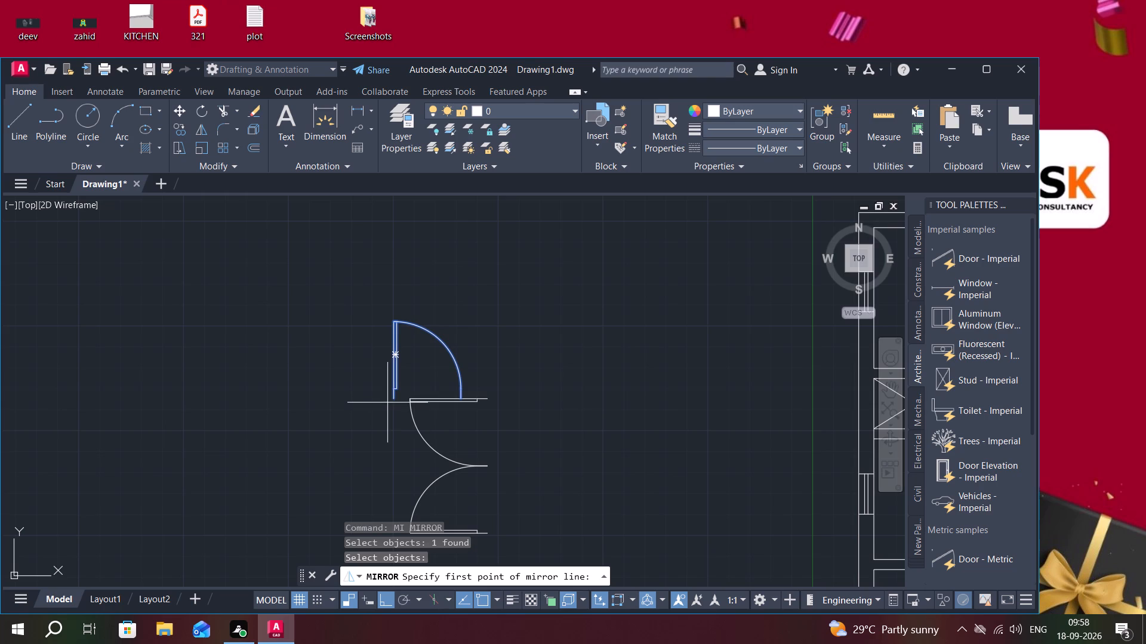
scroll(392, 398, "up", 3)
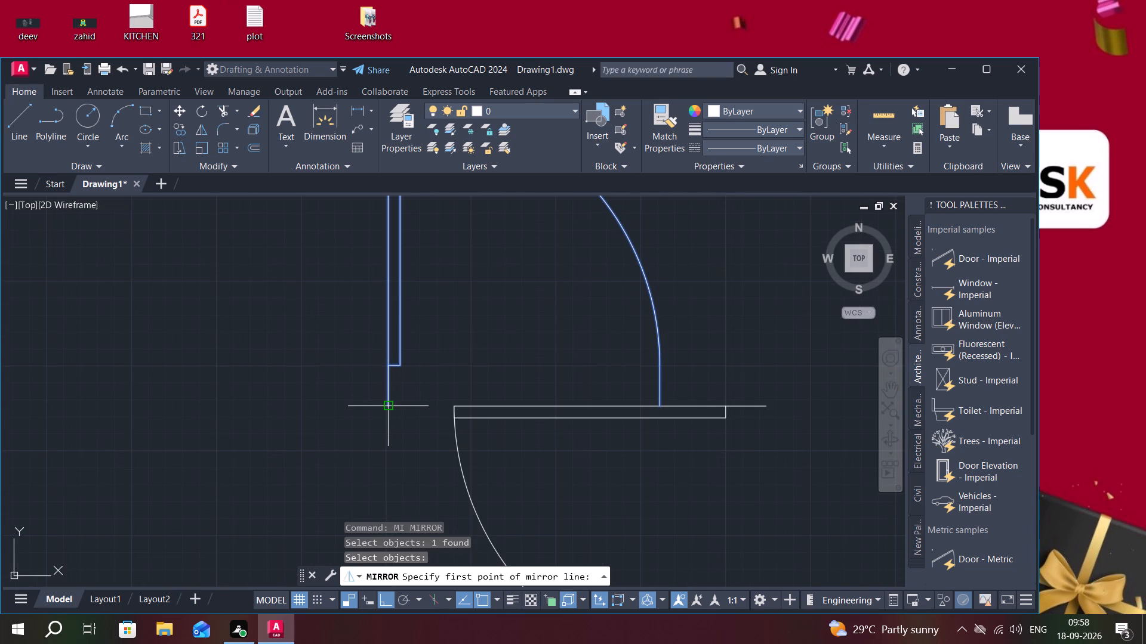
left_click(386, 406)
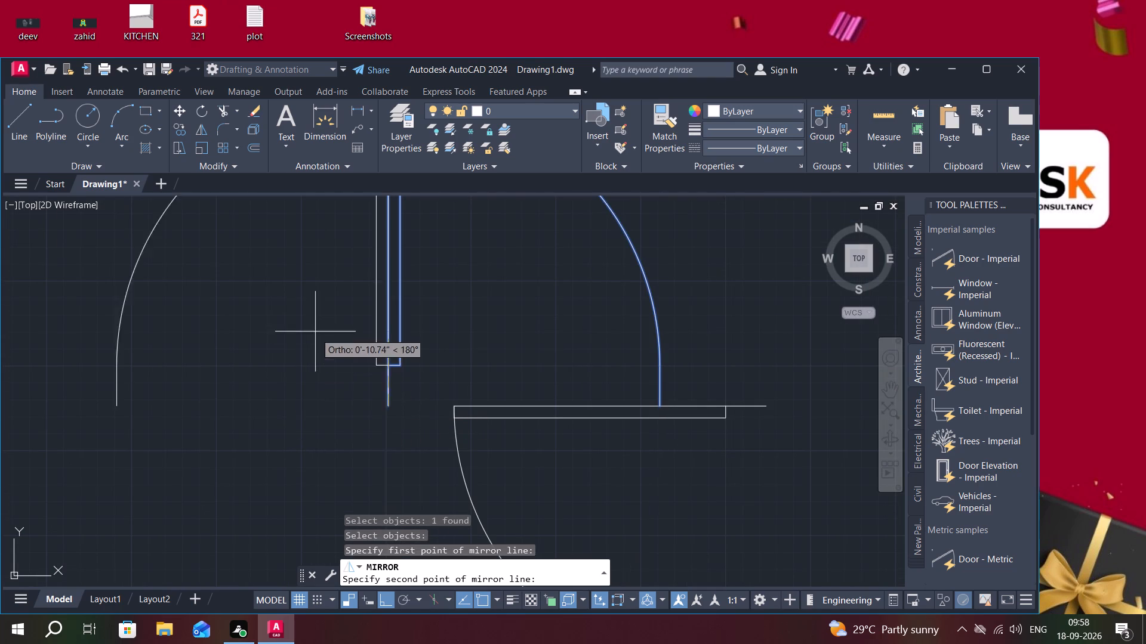
scroll(266, 280, "down", 2)
middle_click_drag(266, 282, 294, 431)
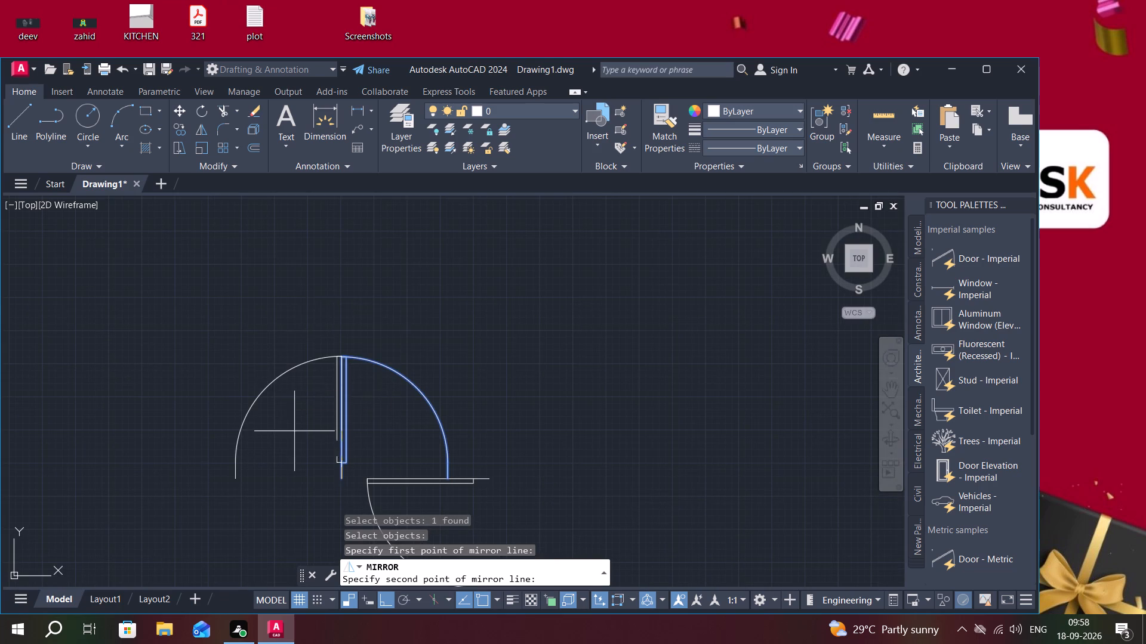
left_click(340, 280)
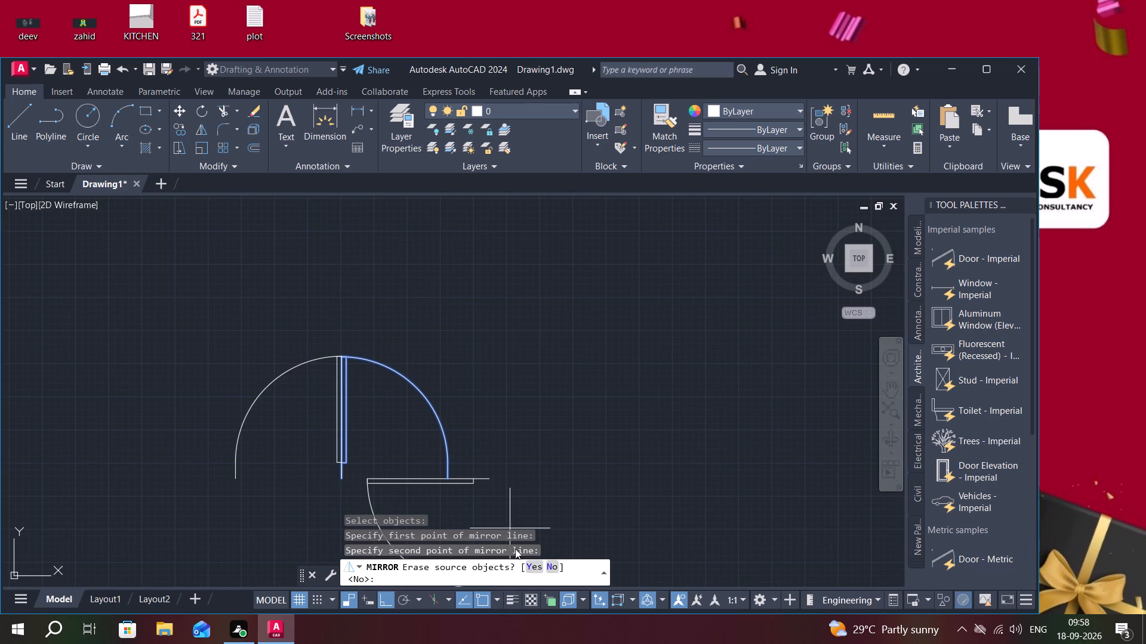
left_click(549, 563)
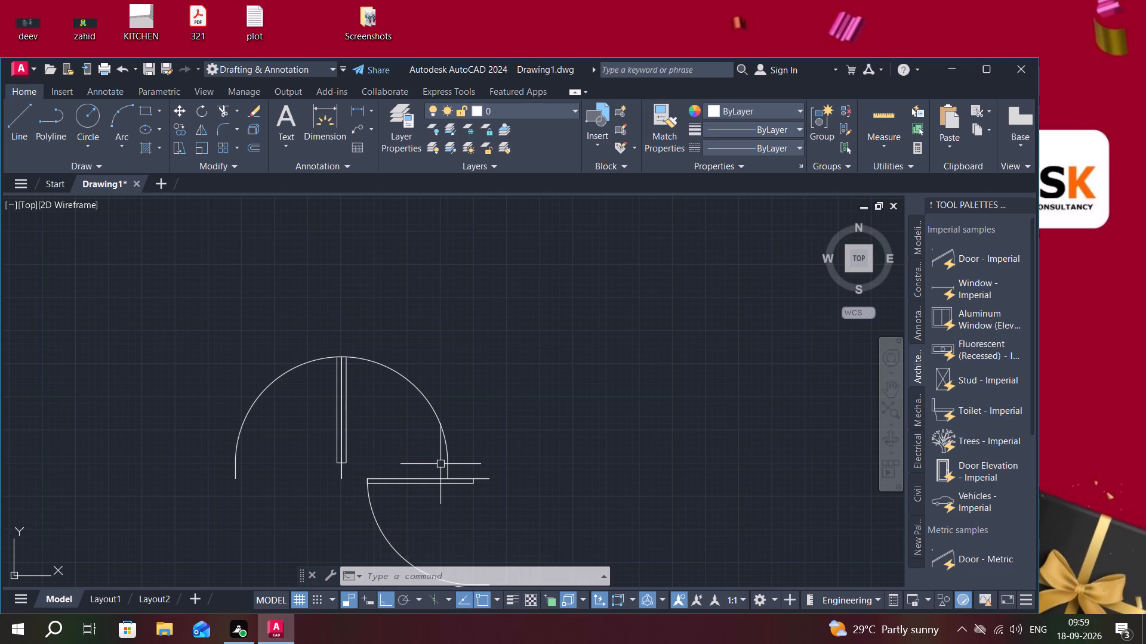
left_click(385, 366)
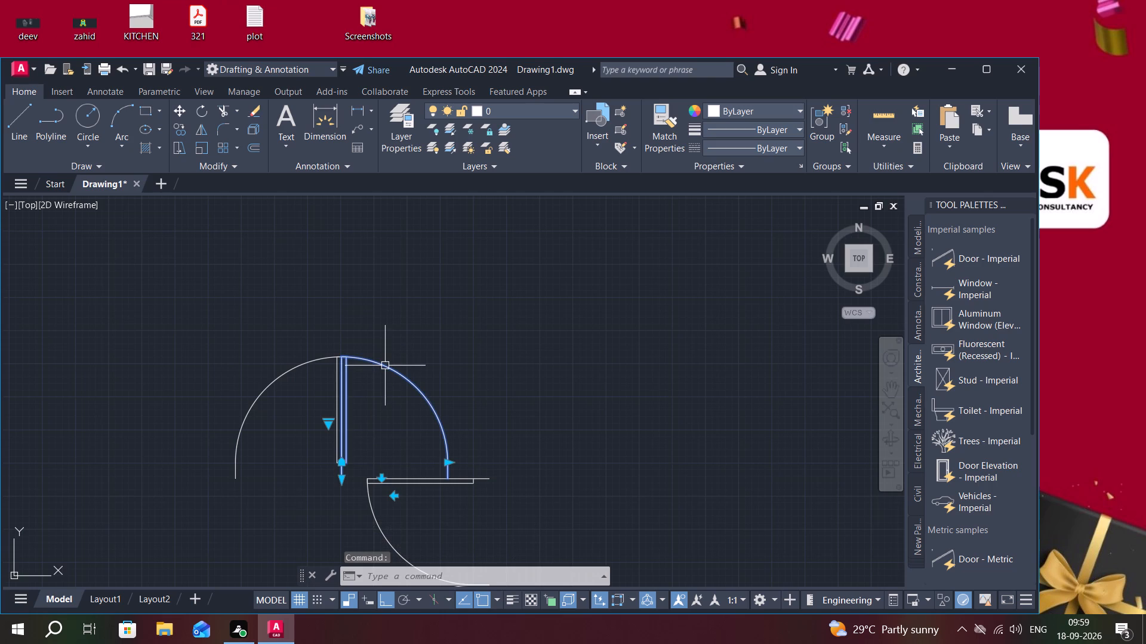
key("Delete")
Mirror the upper south-swinging door outside the plan eastward across the vertical line through its hinge end, keeping the source.
scroll(391, 364, "down", 2)
middle_click_drag(450, 346, 454, 321)
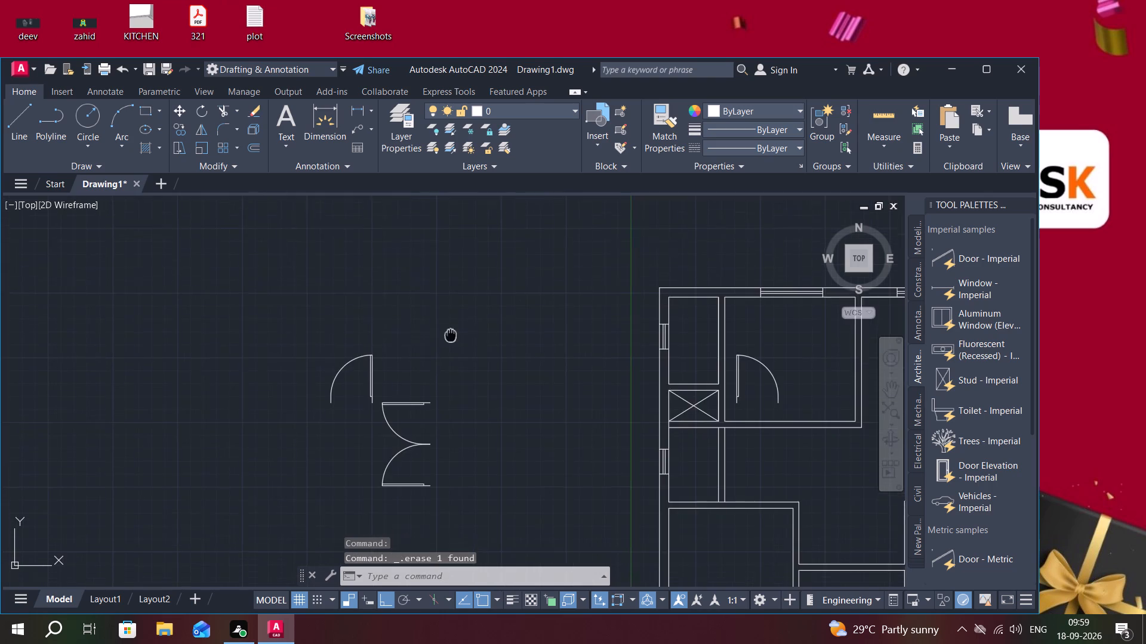
middle_click_drag(454, 321, 460, 297)
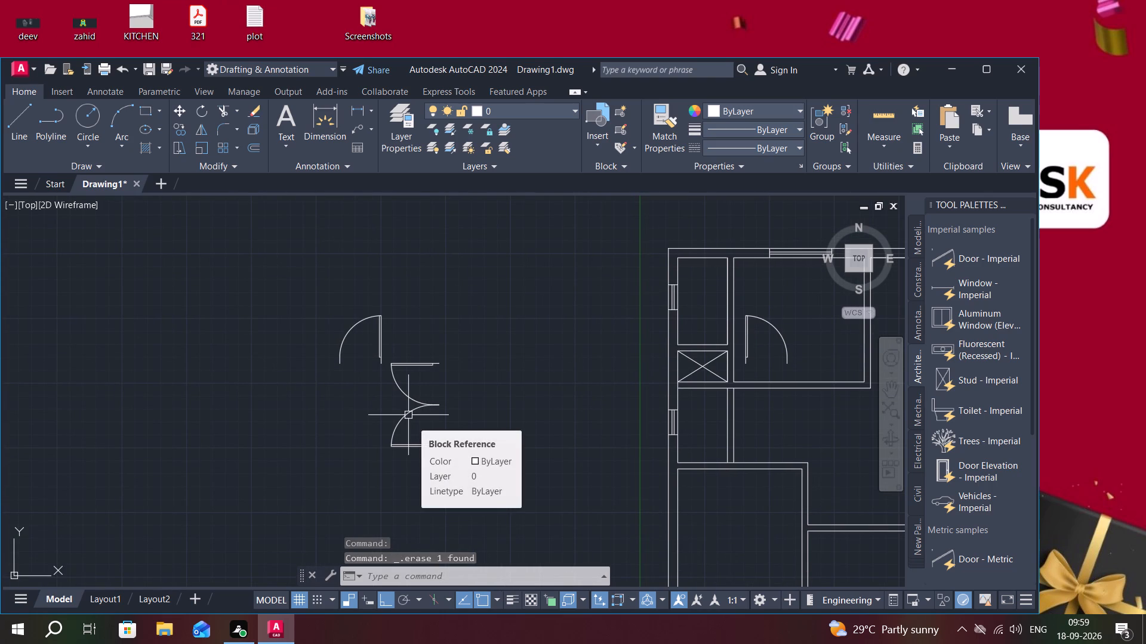
type("mi")
key("space")
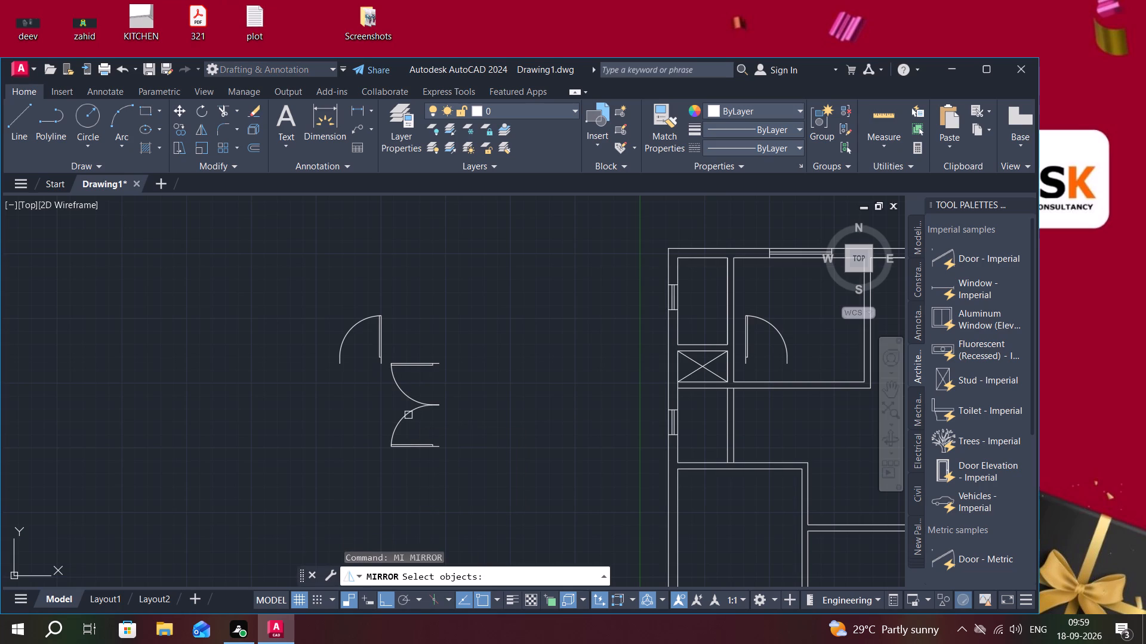
left_click(429, 367)
scroll(429, 367, "up", 3)
right_click(435, 364)
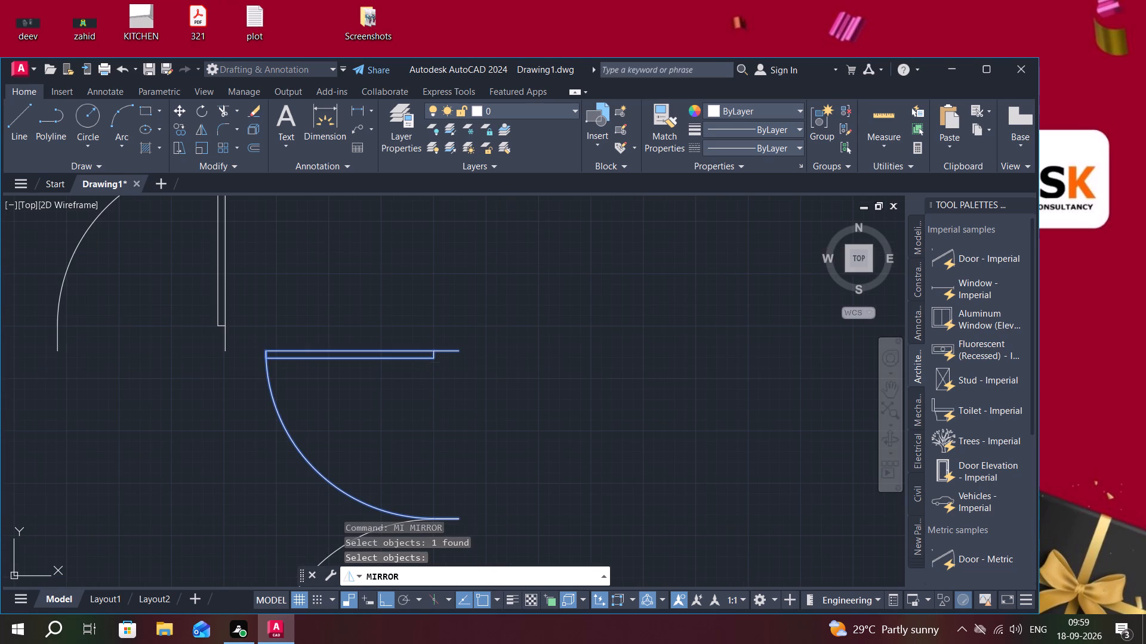
left_click(458, 349)
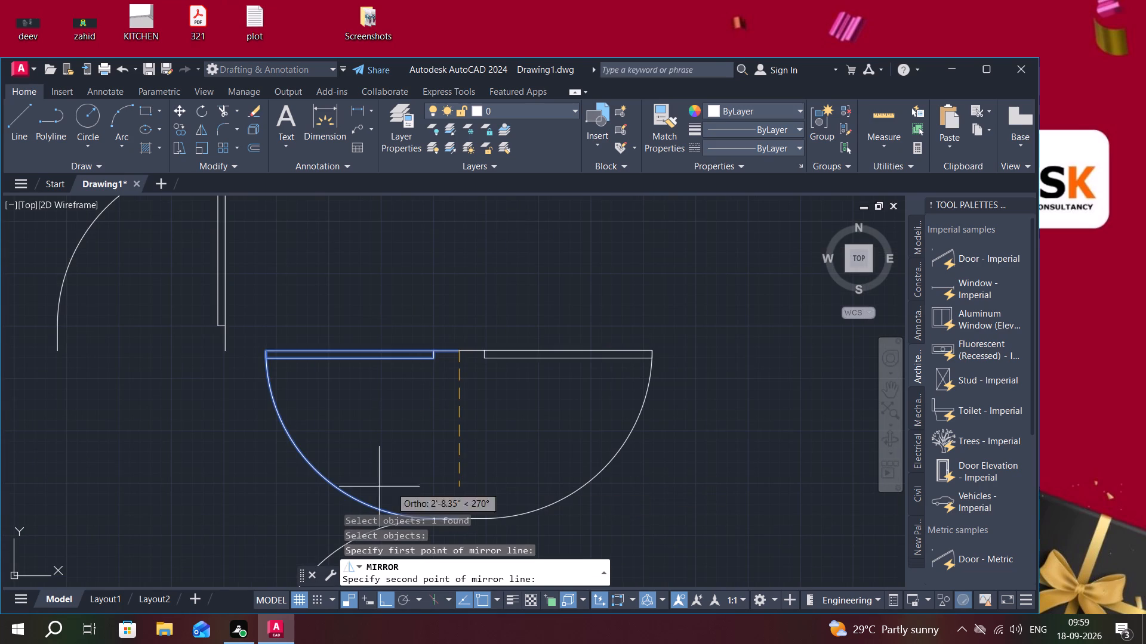
middle_click_drag(468, 432, 472, 247)
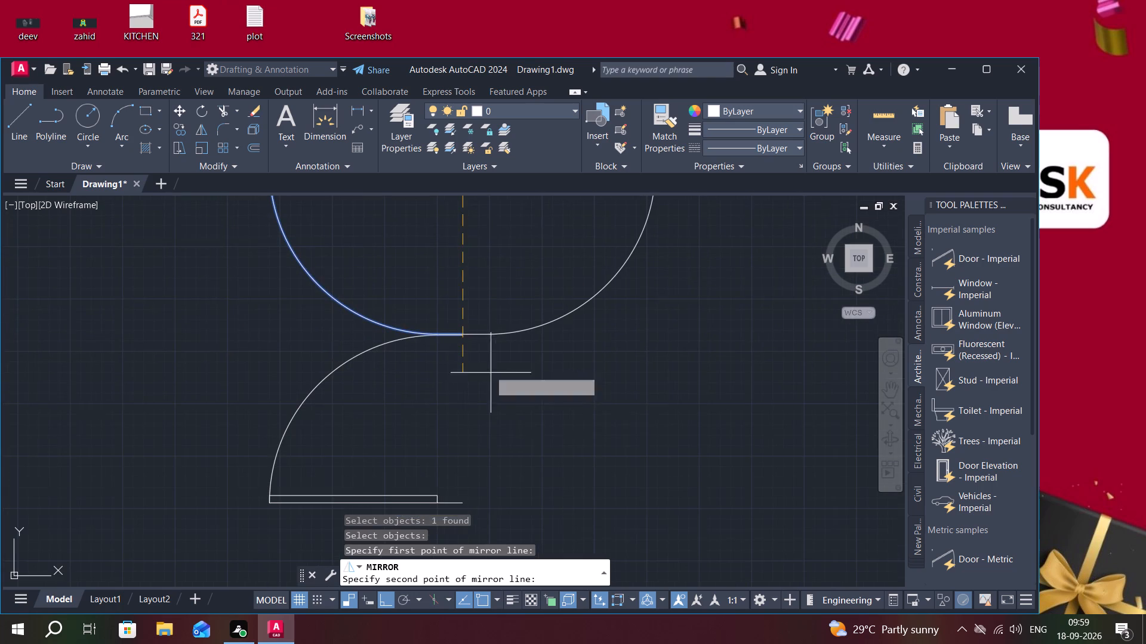
left_click(488, 429)
left_click(546, 565)
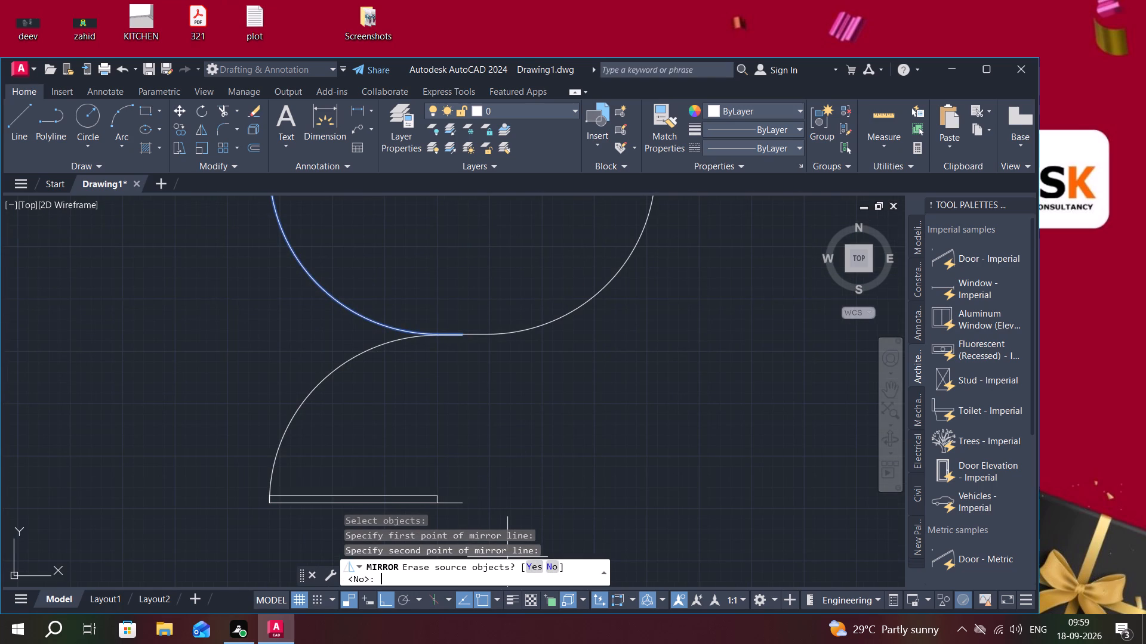
left_click(551, 563)
scroll(584, 488, "down", 2)
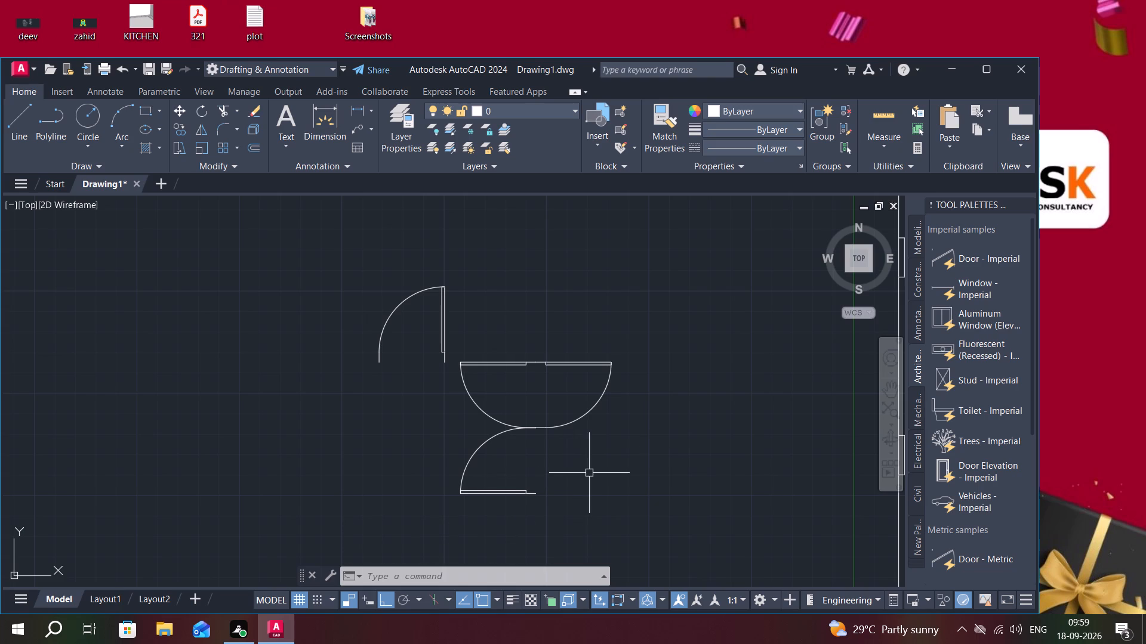
With Ortho off, copy the west-facing, south-swinging door by its hinge end onto the northwest room's east wall, near its northern corner.
middle_click_drag(593, 473, 550, 533)
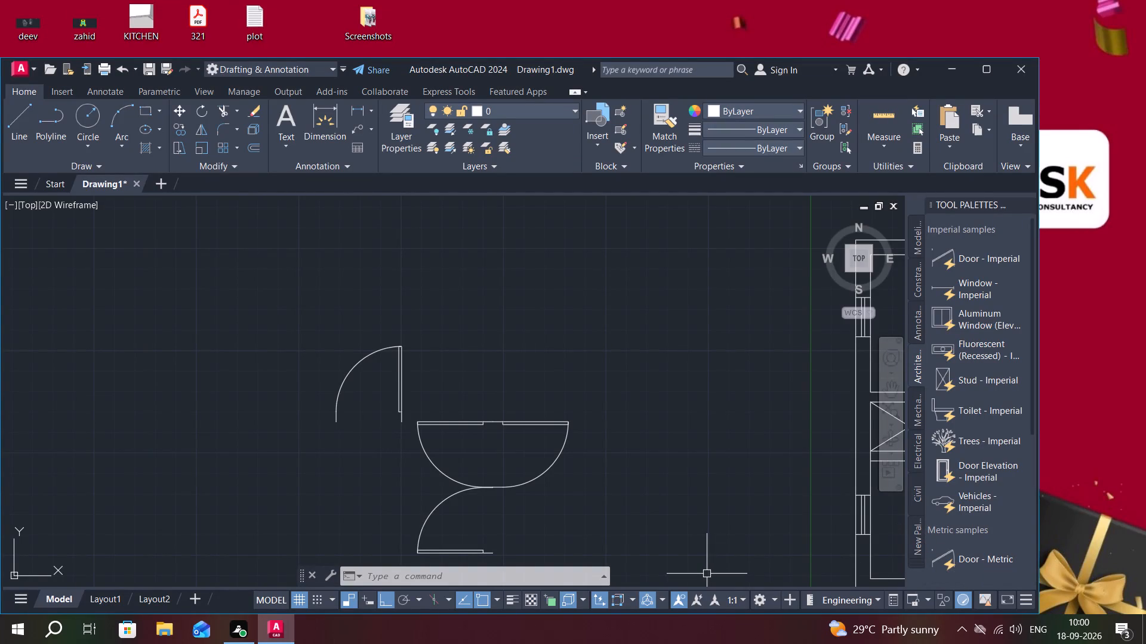
scroll(704, 573, "down", 1)
middle_click_drag(642, 544, 572, 523)
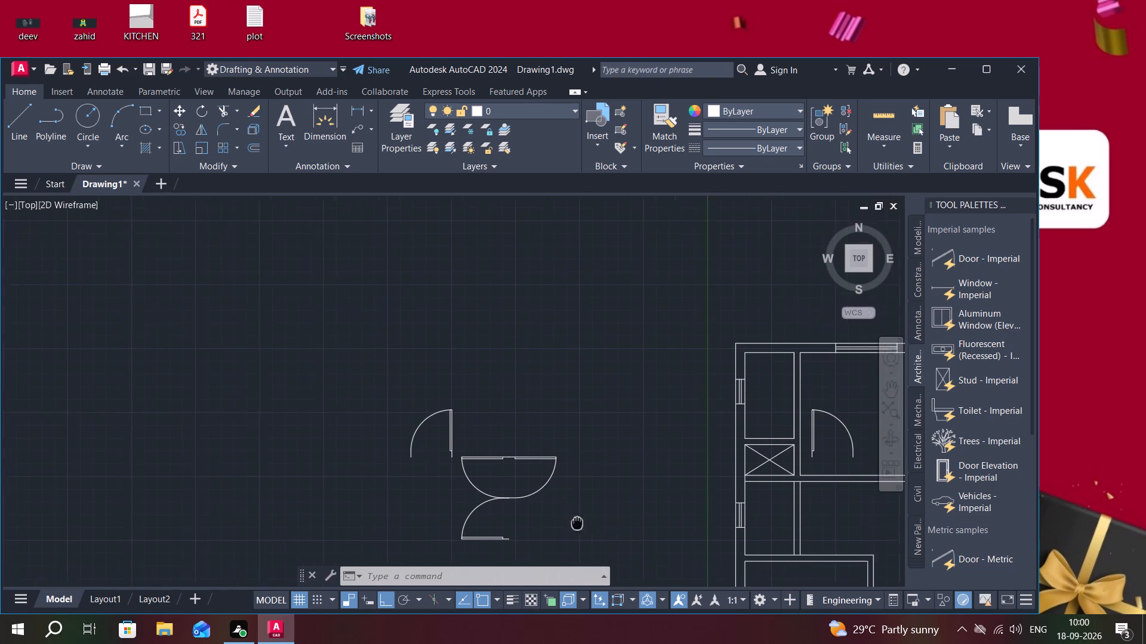
middle_click_drag(572, 523, 566, 522)
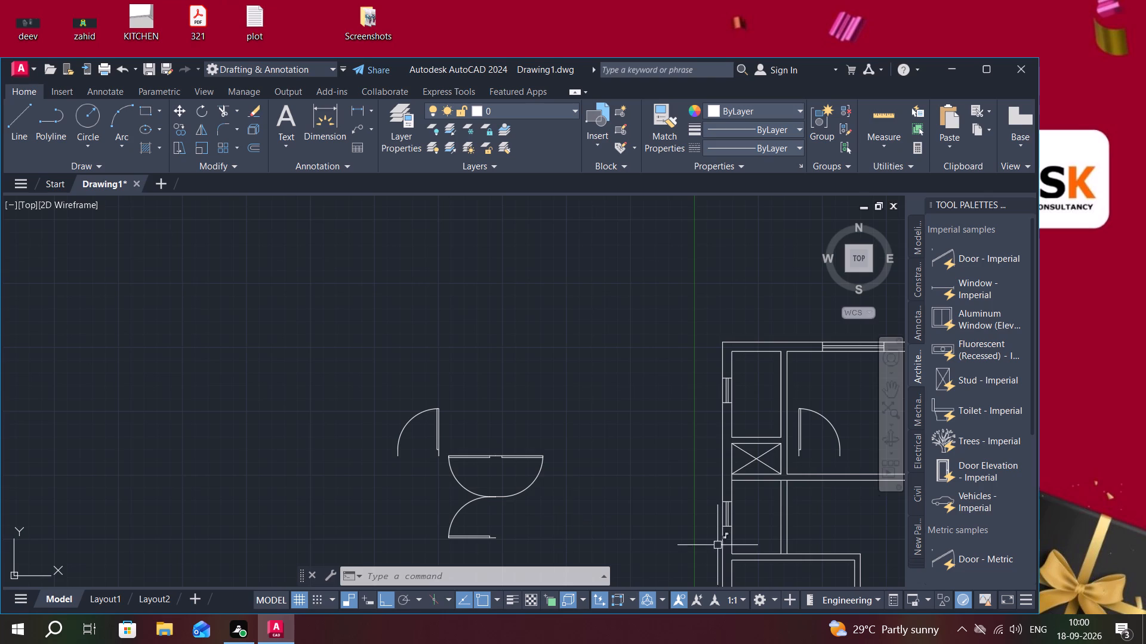
scroll(560, 532, "down", 1)
middle_click_drag(544, 507, 556, 437)
scroll(528, 456, "up", 1)
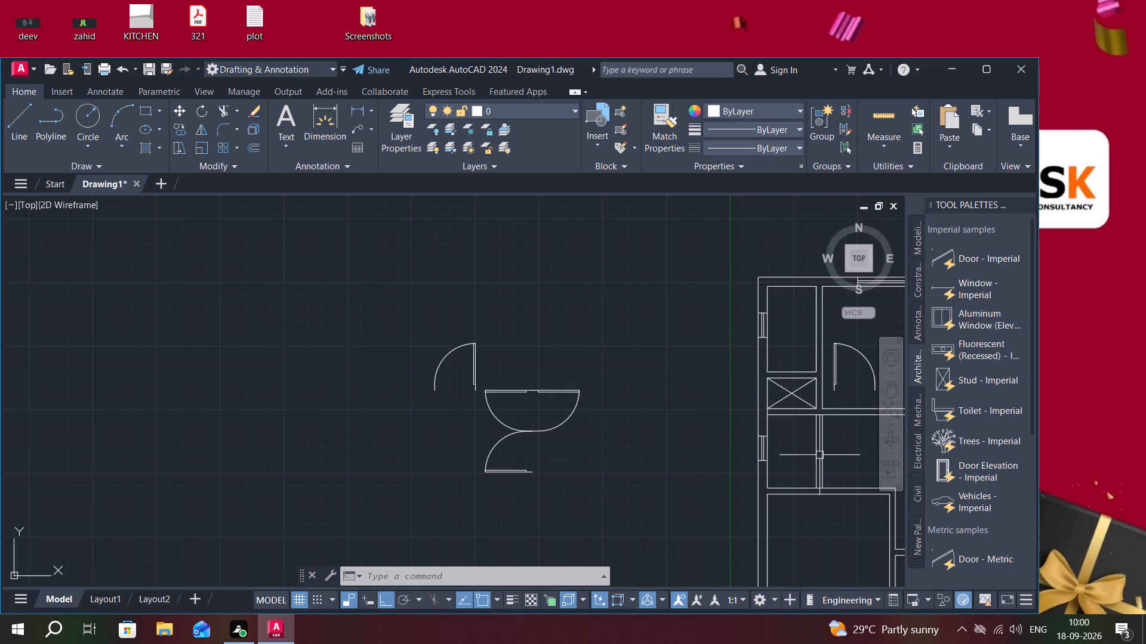
middle_click_drag(789, 437, 655, 477)
type("co")
key("space")
left_click(375, 431)
right_click(372, 426)
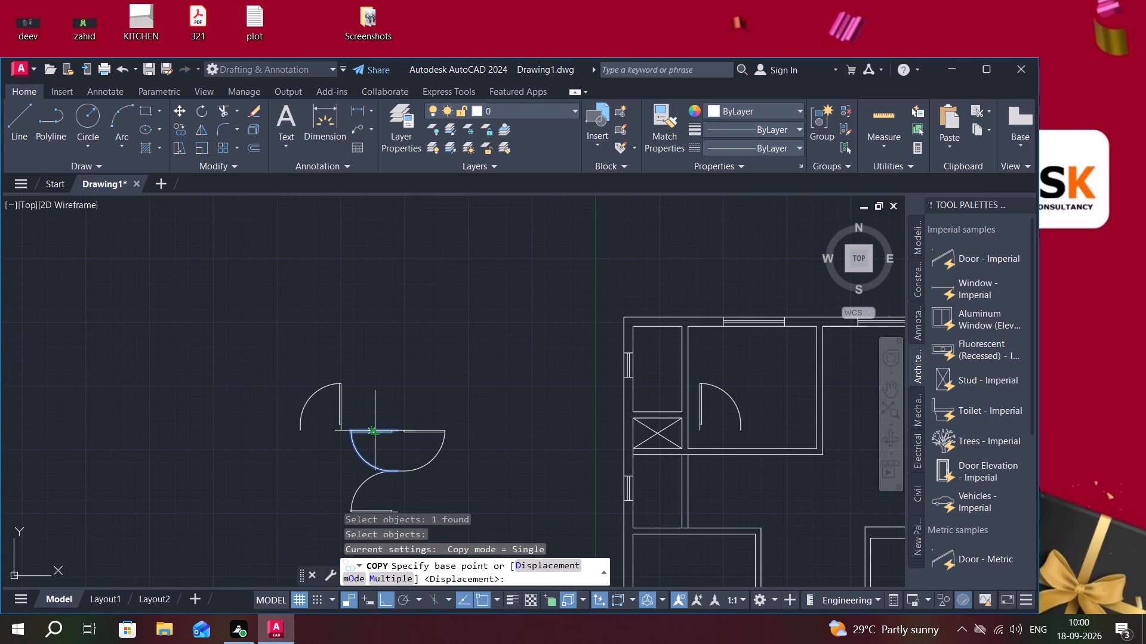
scroll(380, 426, "up", 3)
left_click(441, 445)
scroll(453, 369, "down", 3)
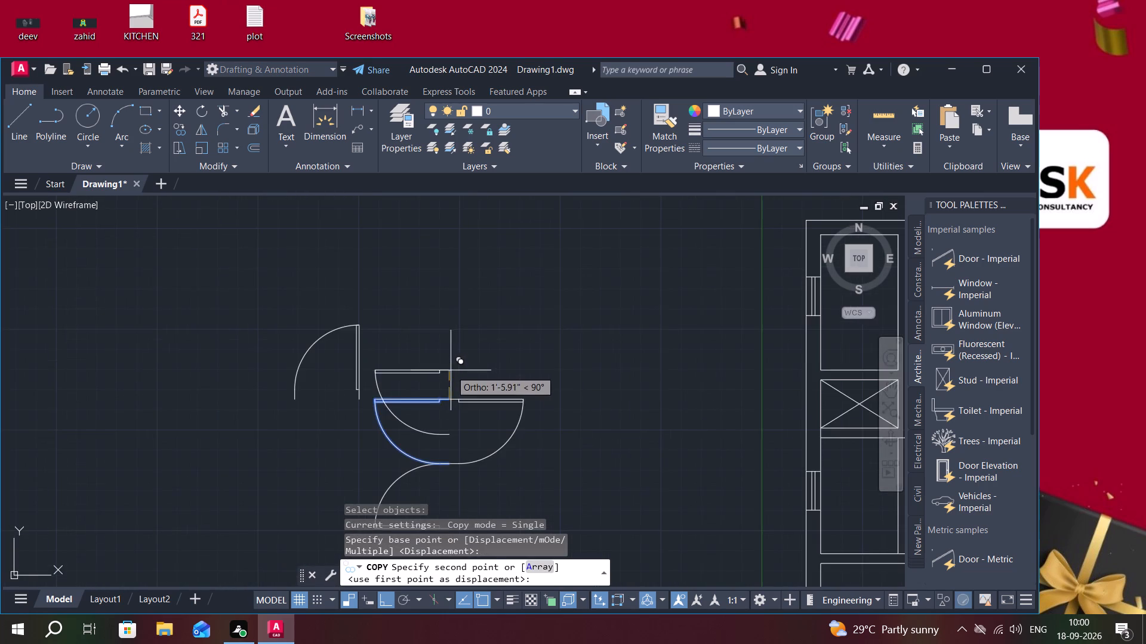
middle_click_drag(448, 369, 397, 394)
key("F8")
middle_click_drag(583, 329, 389, 406)
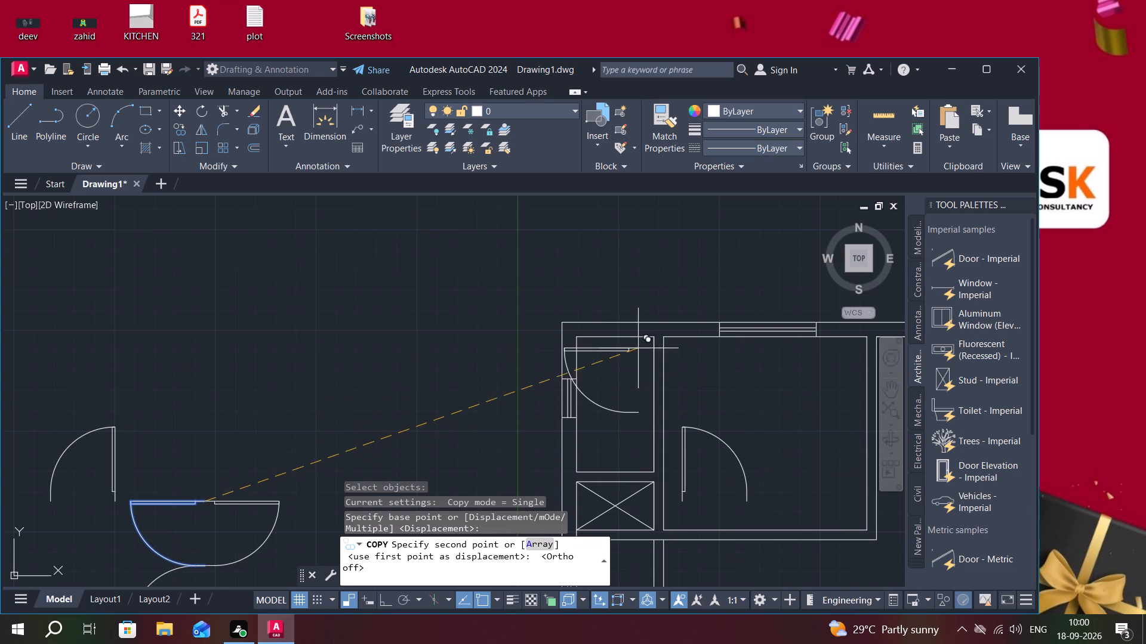
scroll(656, 347, "up", 1)
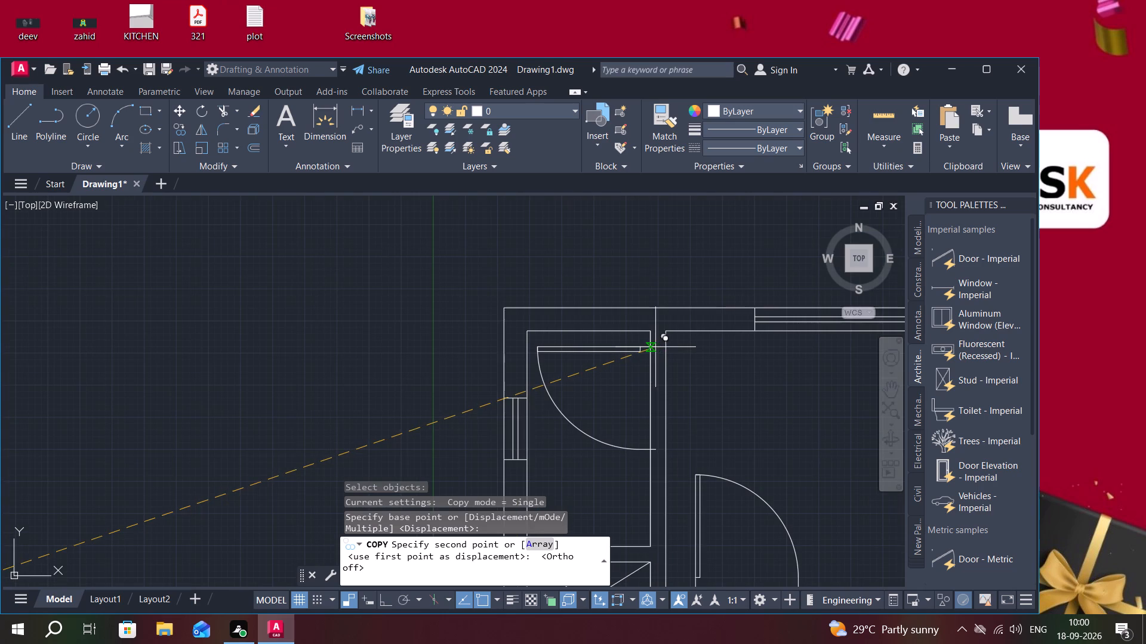
scroll(655, 347, "up", 5)
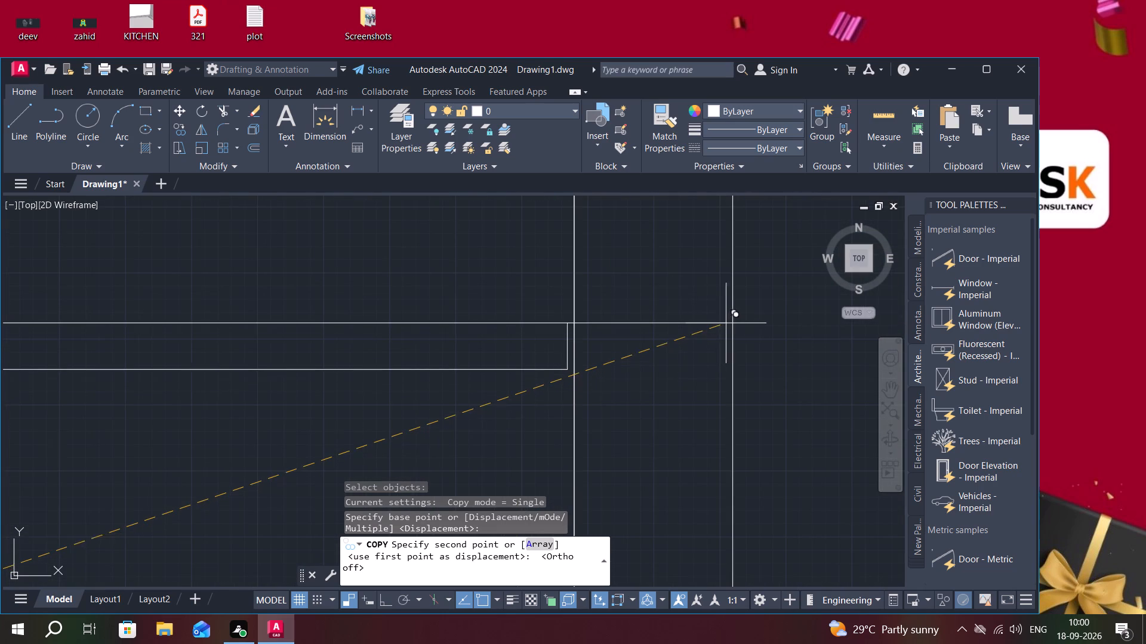
scroll(726, 323, "down", 2)
left_click(727, 326)
scroll(538, 358, "down", 4)
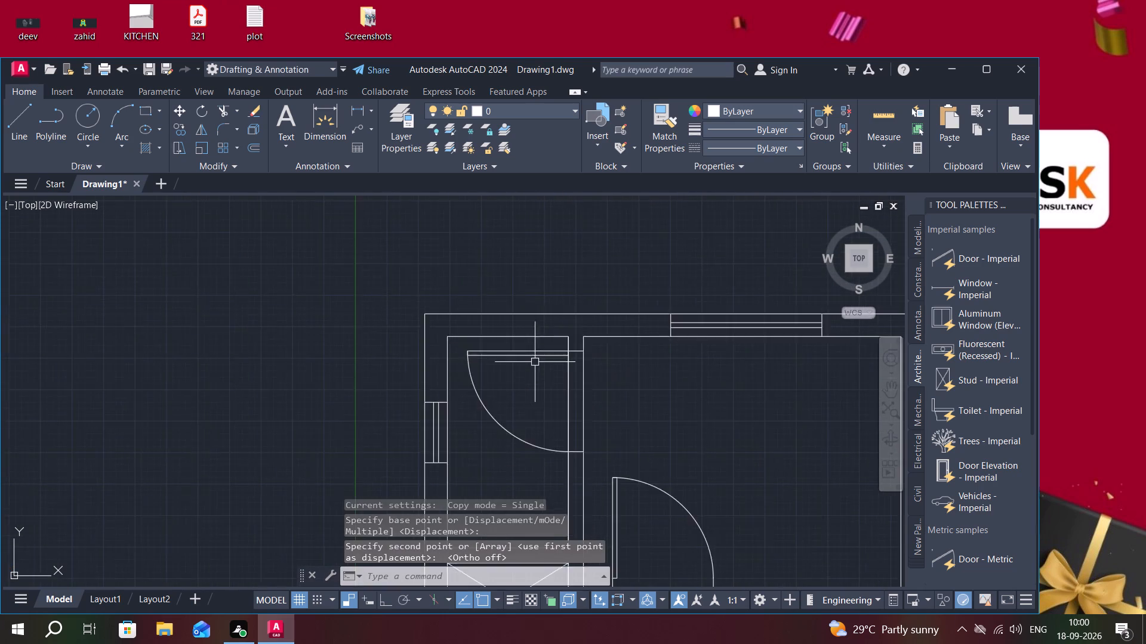
Copy the same west-facing, south-swinging door by its hinge end onto the outer face of the southwest room's east wall, near its northern corner.
scroll(535, 373, "down", 2)
middle_click_drag(543, 394, 578, 333)
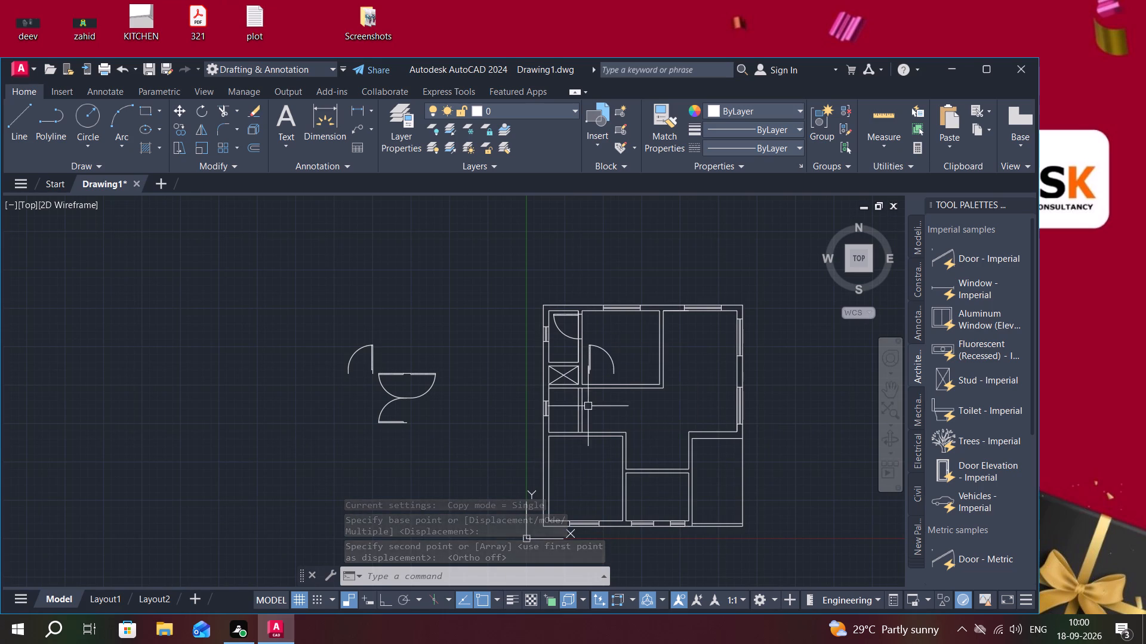
key("space")
left_click(385, 377)
scroll(398, 369, "up", 3)
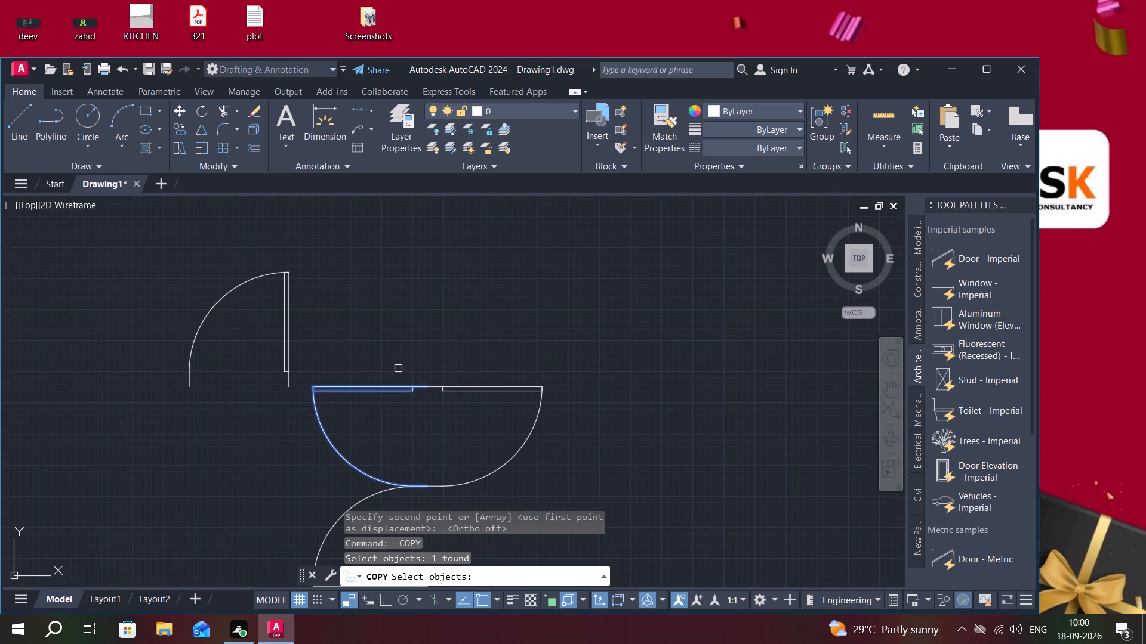
right_click(399, 369)
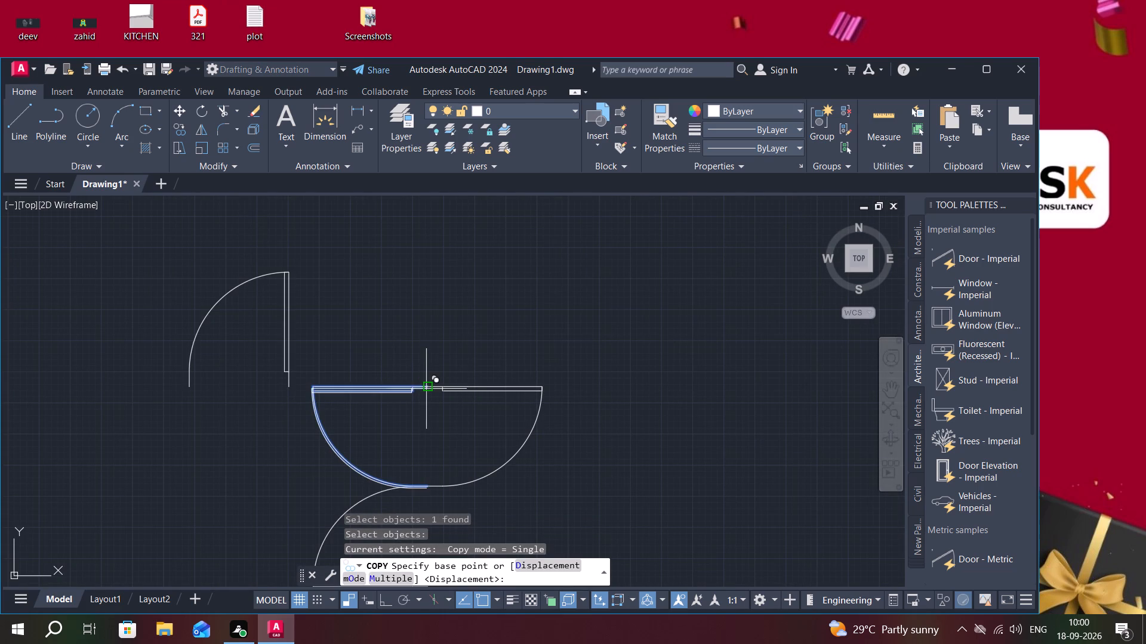
left_click(426, 389)
scroll(429, 393, "down", 3)
middle_click_drag(472, 392, 465, 394)
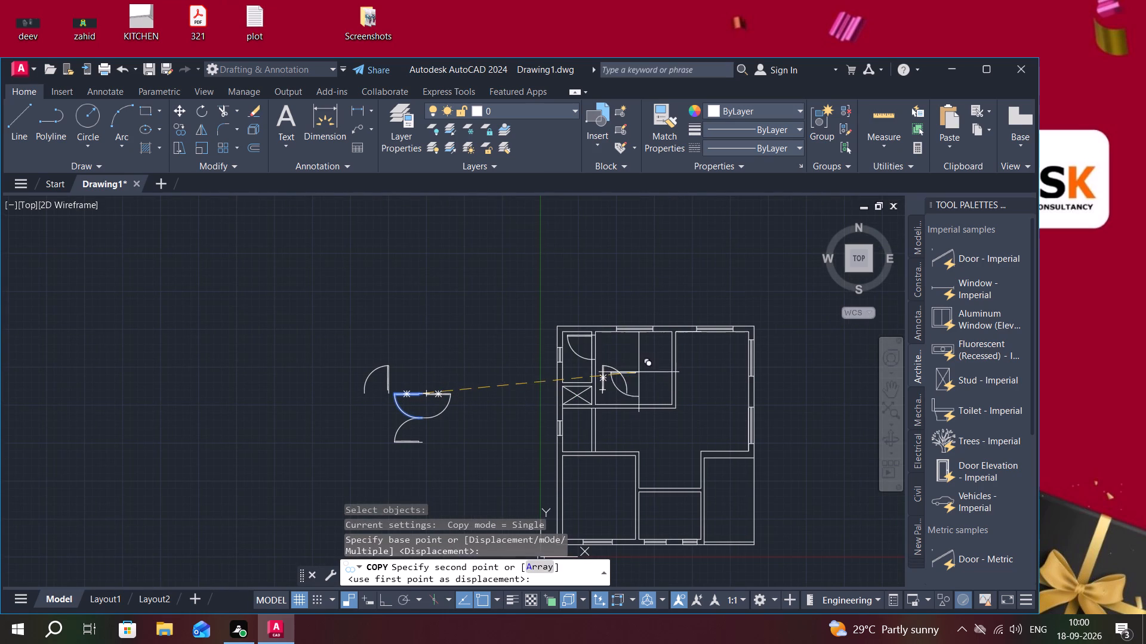
middle_click_drag(667, 454, 666, 448)
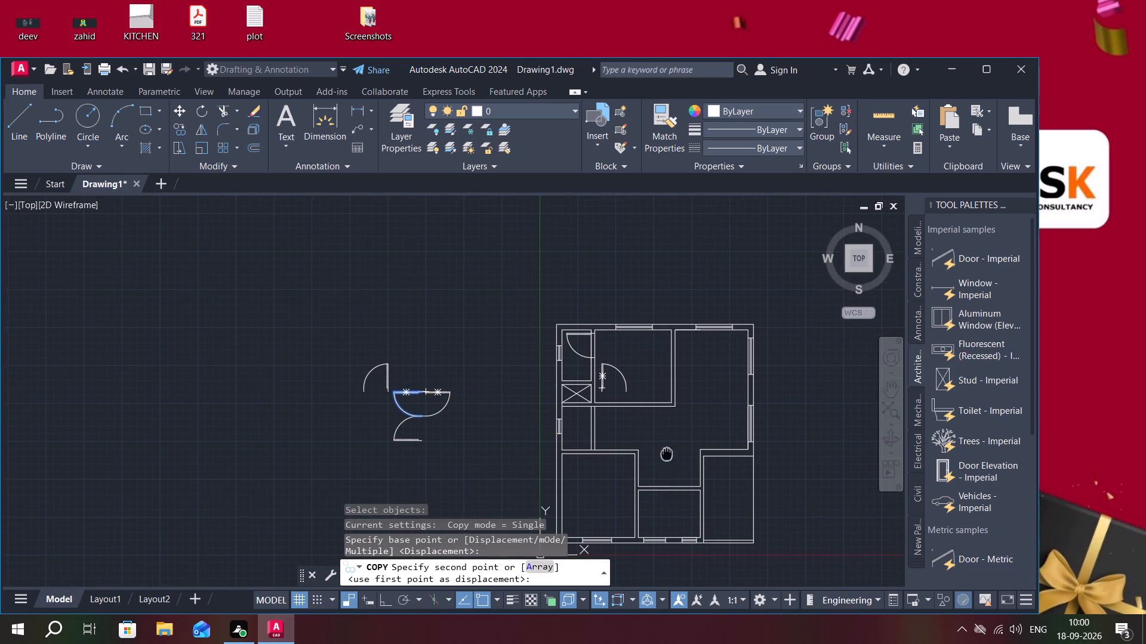
middle_click_drag(666, 448, 655, 427)
scroll(628, 445, "up", 5)
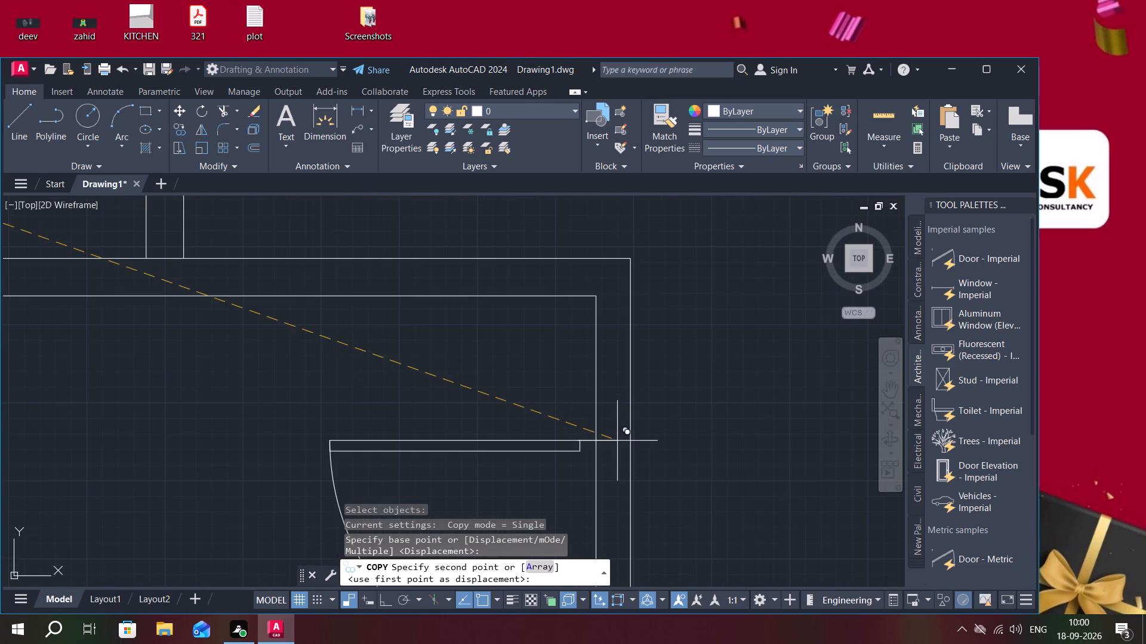
scroll(646, 362, "down", 2)
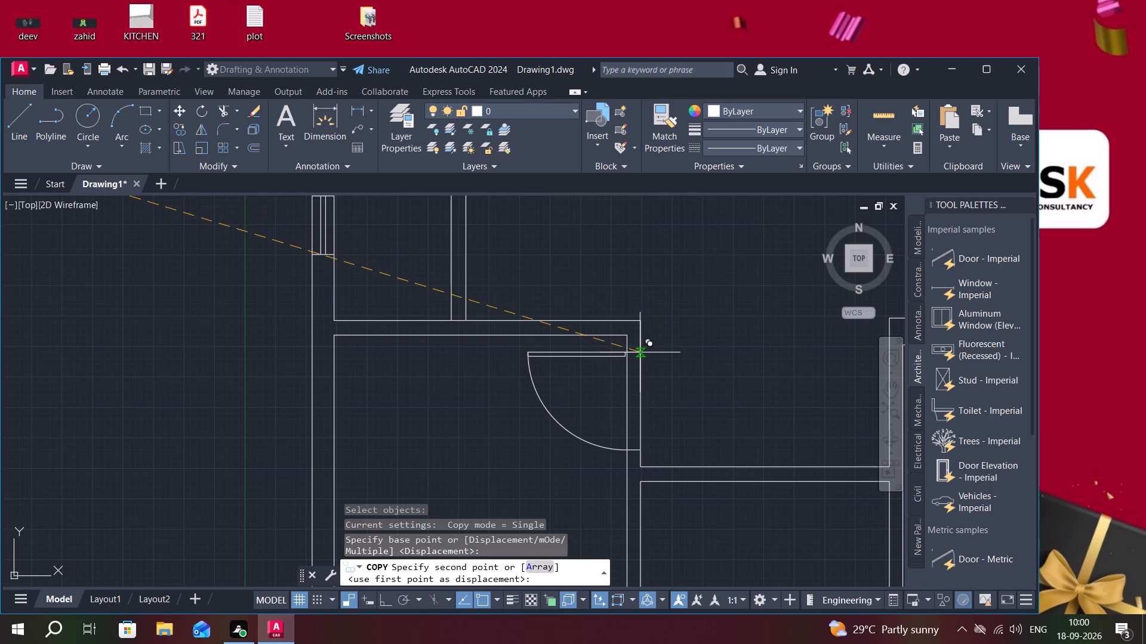
left_click(640, 352)
scroll(602, 383, "down", 3)
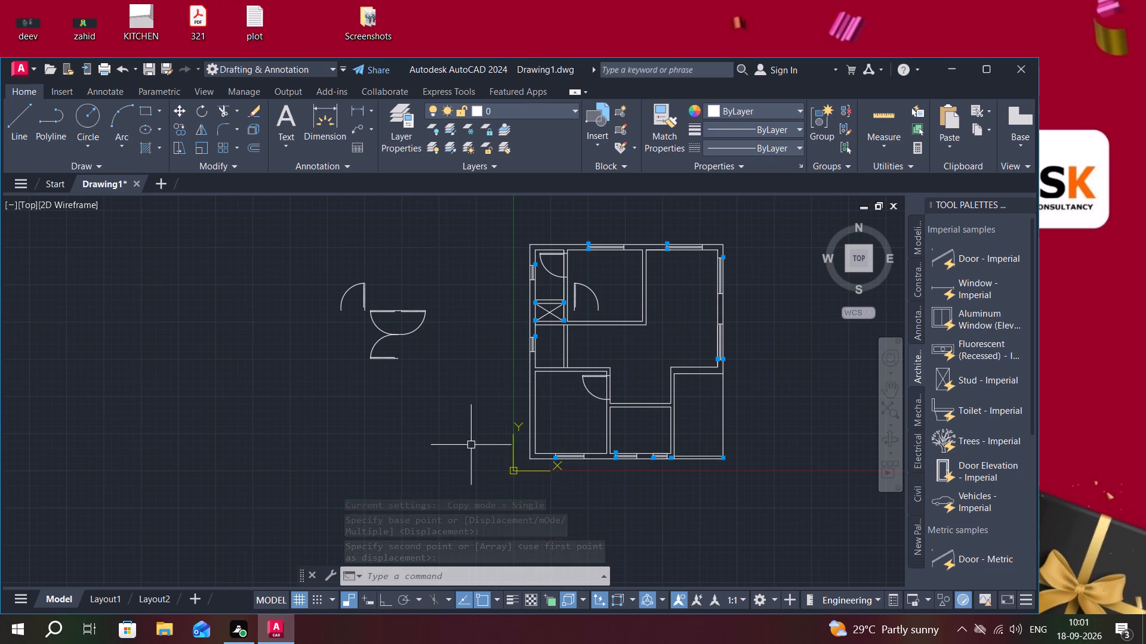
Copy the east-facing, south-swinging door by its hinge end onto the outer face of the southeast room's west wall, near its northern corner.
key("space")
left_click(415, 330)
right_click(415, 330)
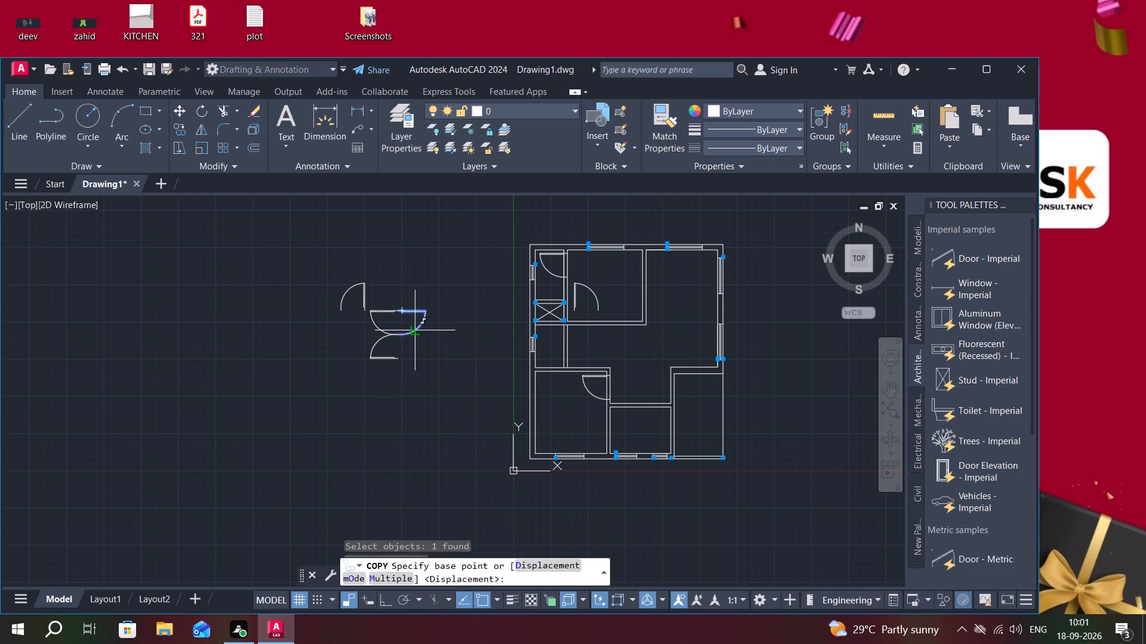
scroll(396, 311, "up", 5)
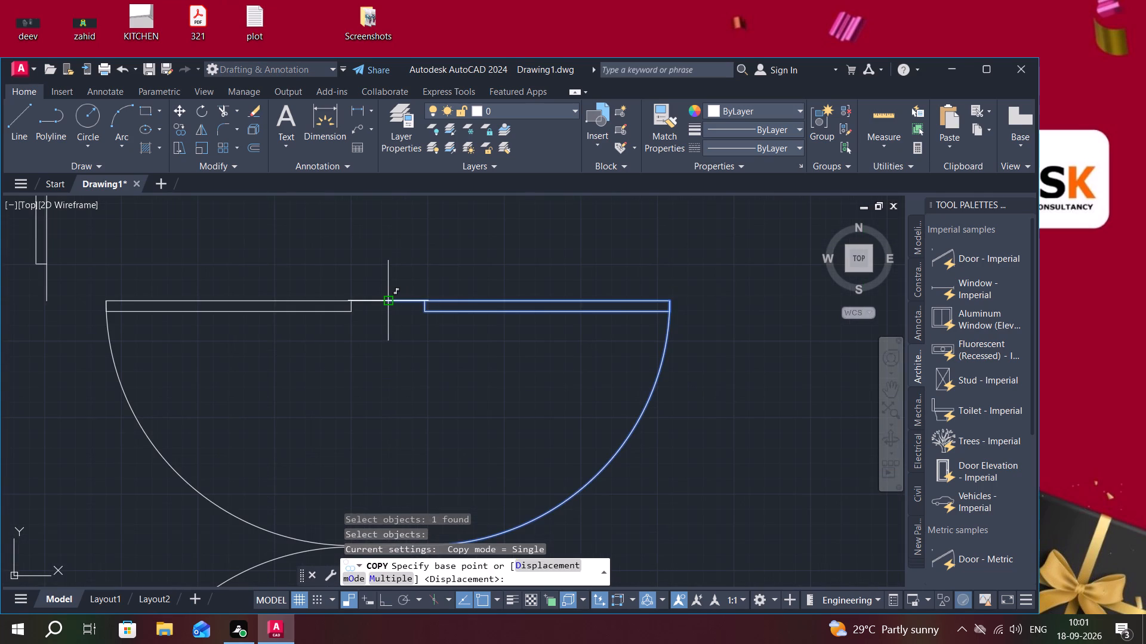
left_click(390, 302)
scroll(442, 369, "down", 6)
middle_click_drag(436, 371, 369, 330)
scroll(513, 349, "down", 2)
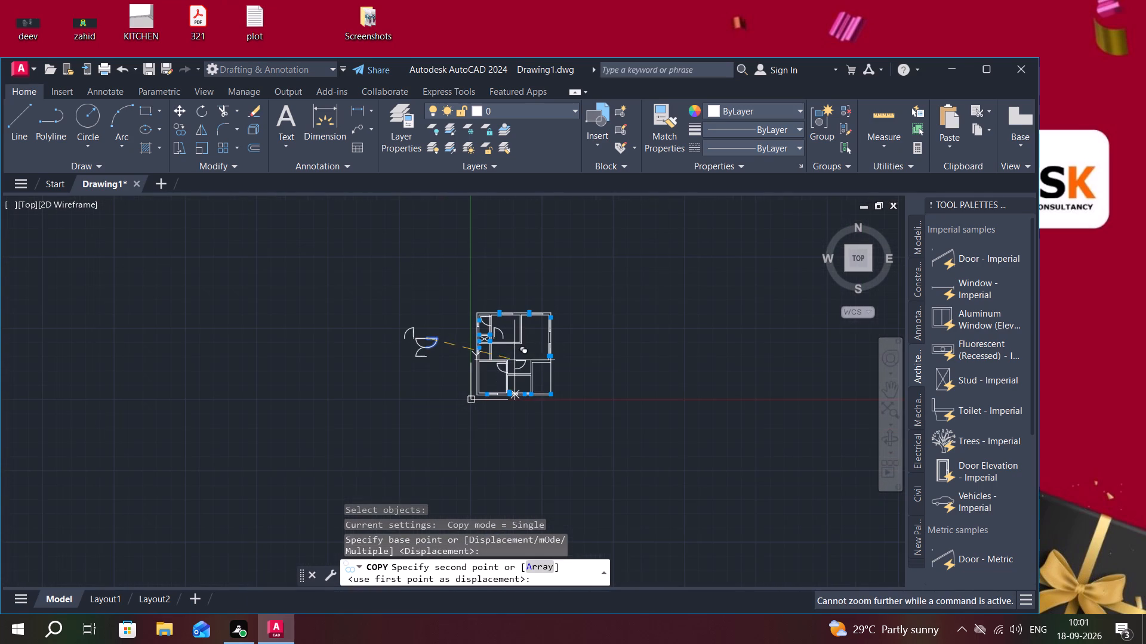
scroll(527, 359, "up", 5)
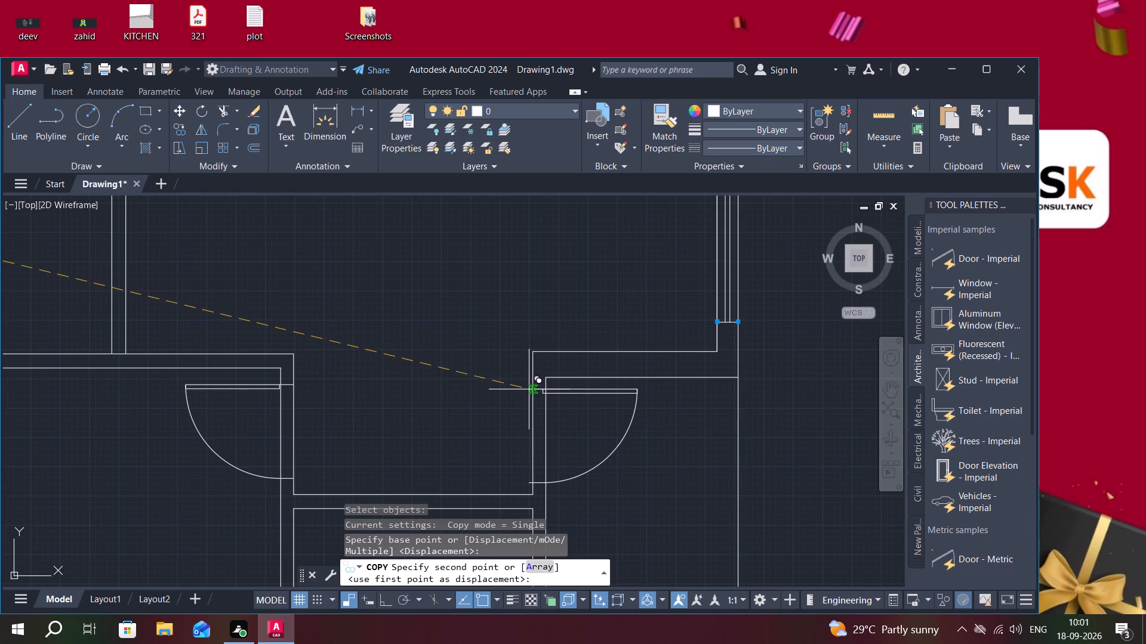
middle_click_drag(532, 390, 532, 390)
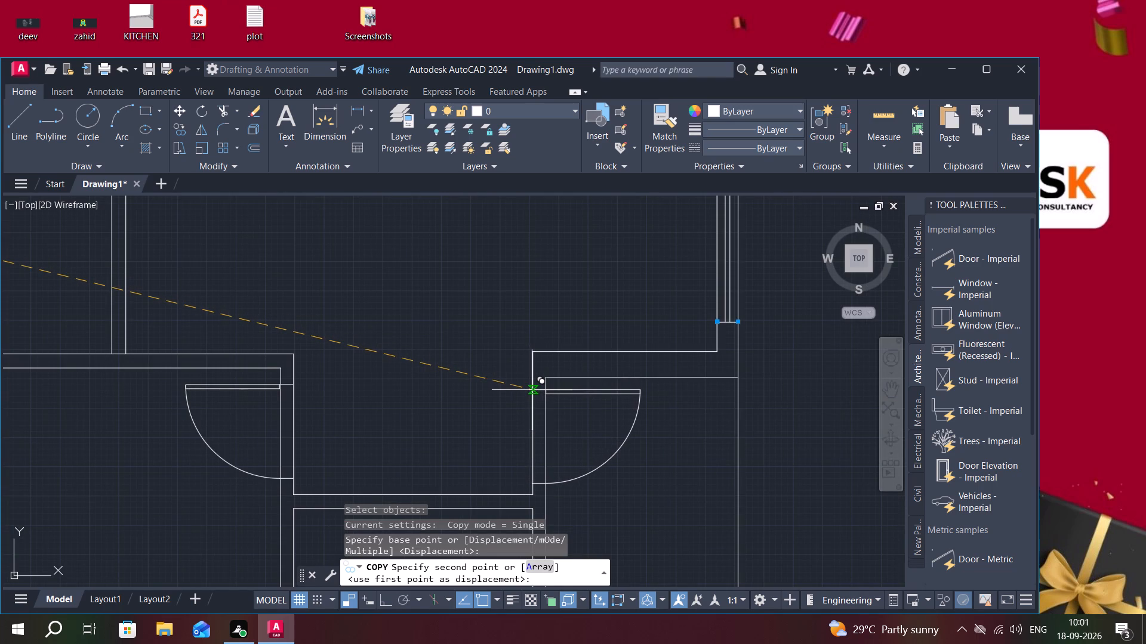
middle_click_drag(532, 390, 543, 374)
scroll(543, 373, "up", 2)
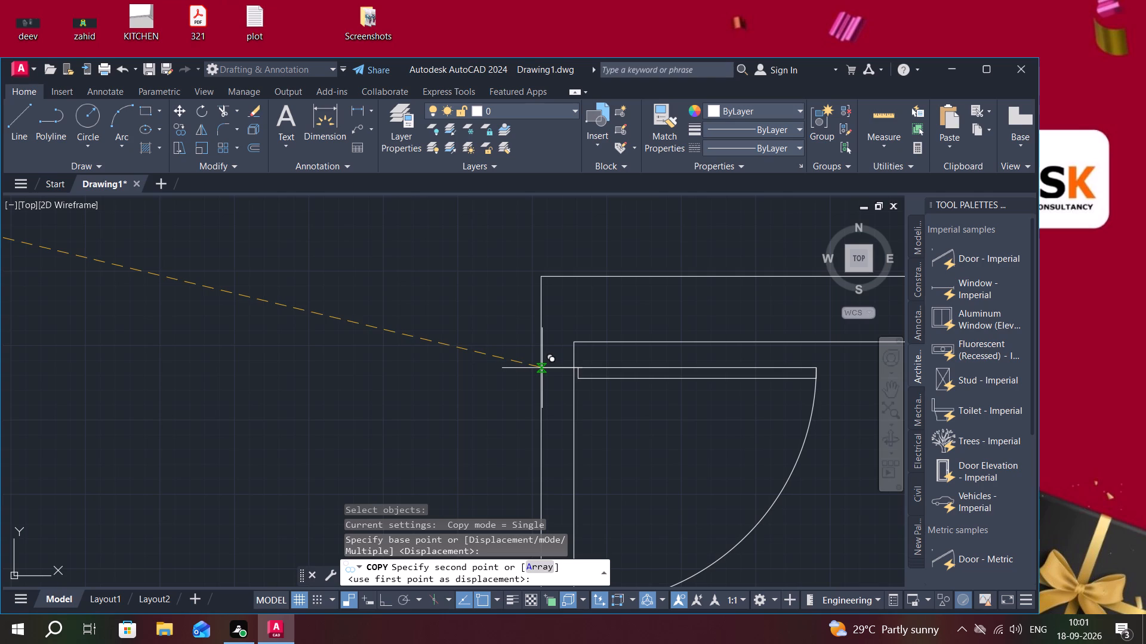
left_click(541, 367)
scroll(540, 361, "down", 2)
scroll(617, 320, "down", 3)
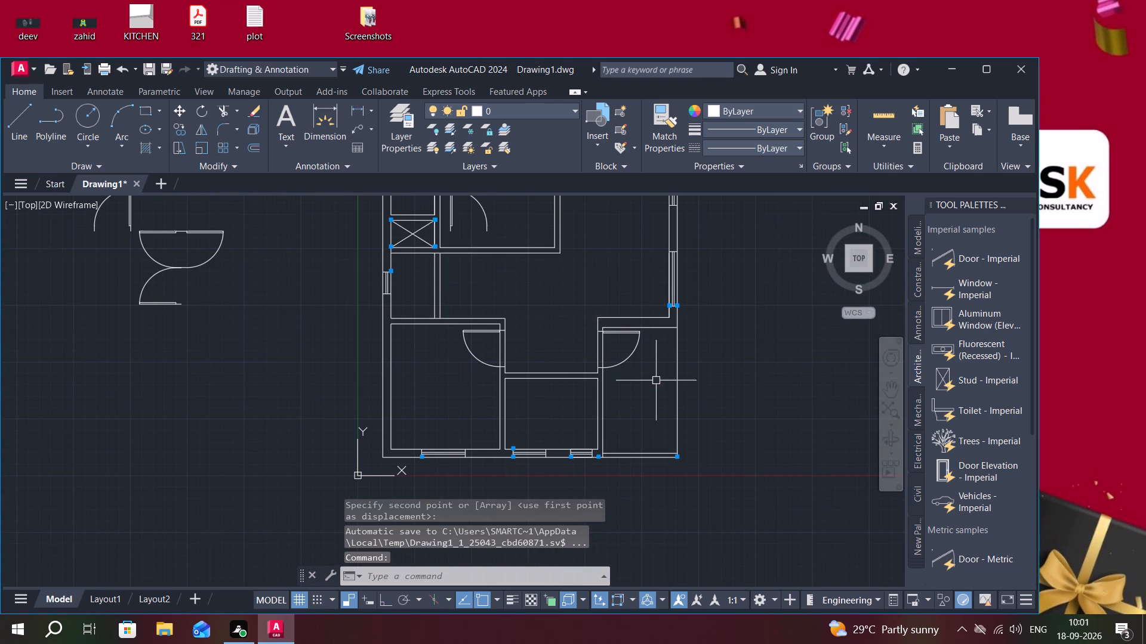
Copy the outside door with the upright leaf by its hinge end onto the outer face of the small west room's south wall, near its eastern corner.
middle_click_drag(656, 381, 658, 357)
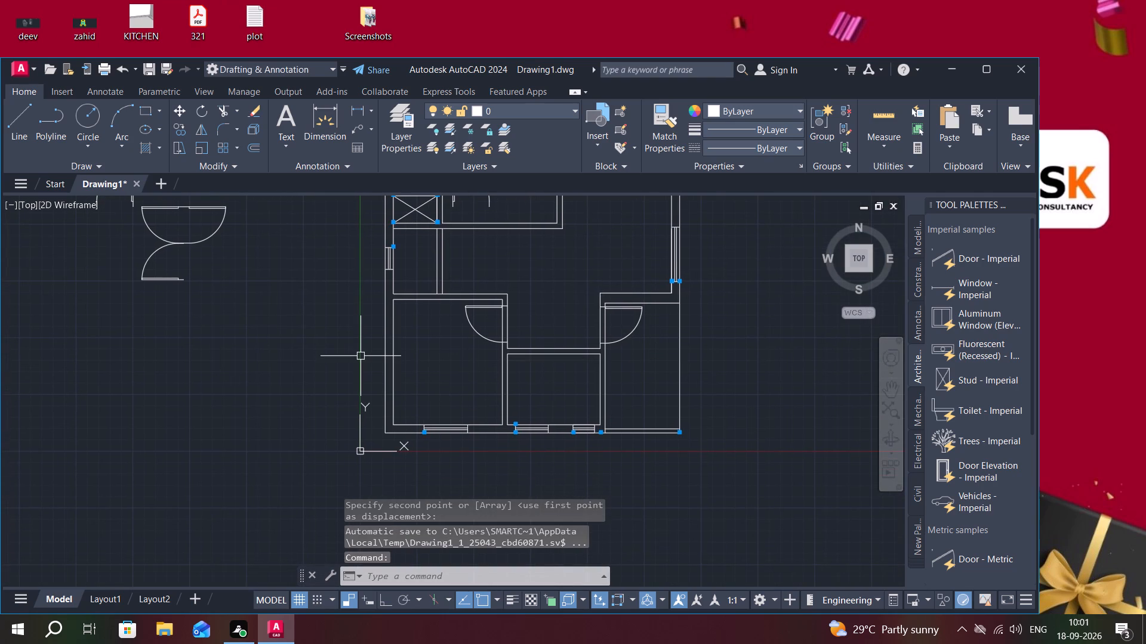
middle_click_drag(362, 356, 381, 413)
type("co")
key("space")
left_click(116, 241)
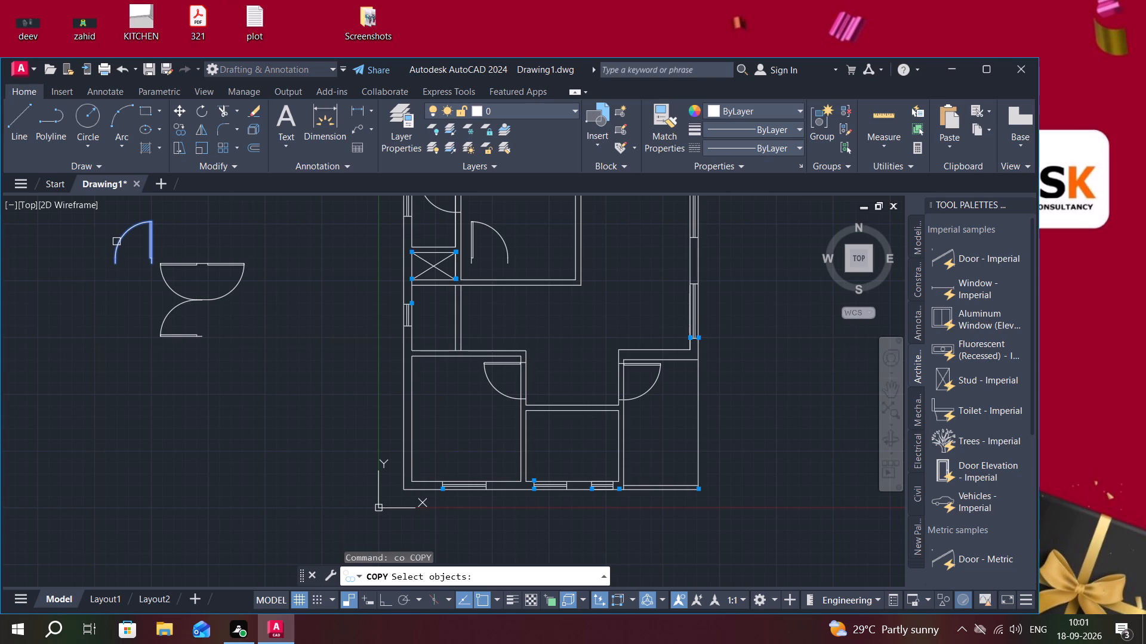
right_click(116, 240)
left_click(150, 264)
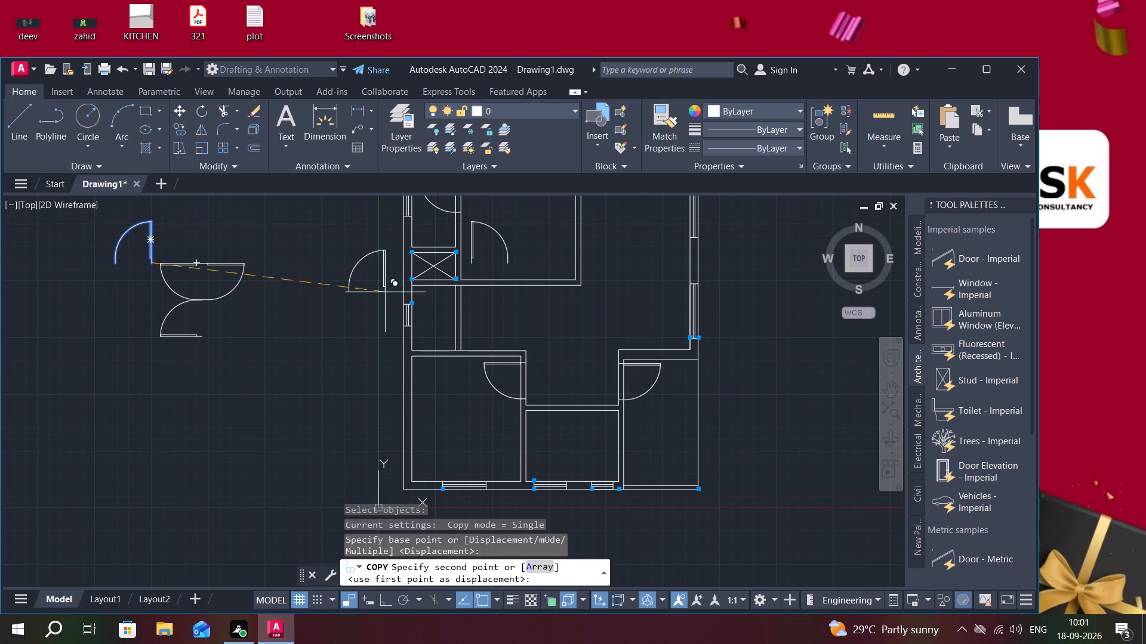
scroll(445, 356, "up", 5)
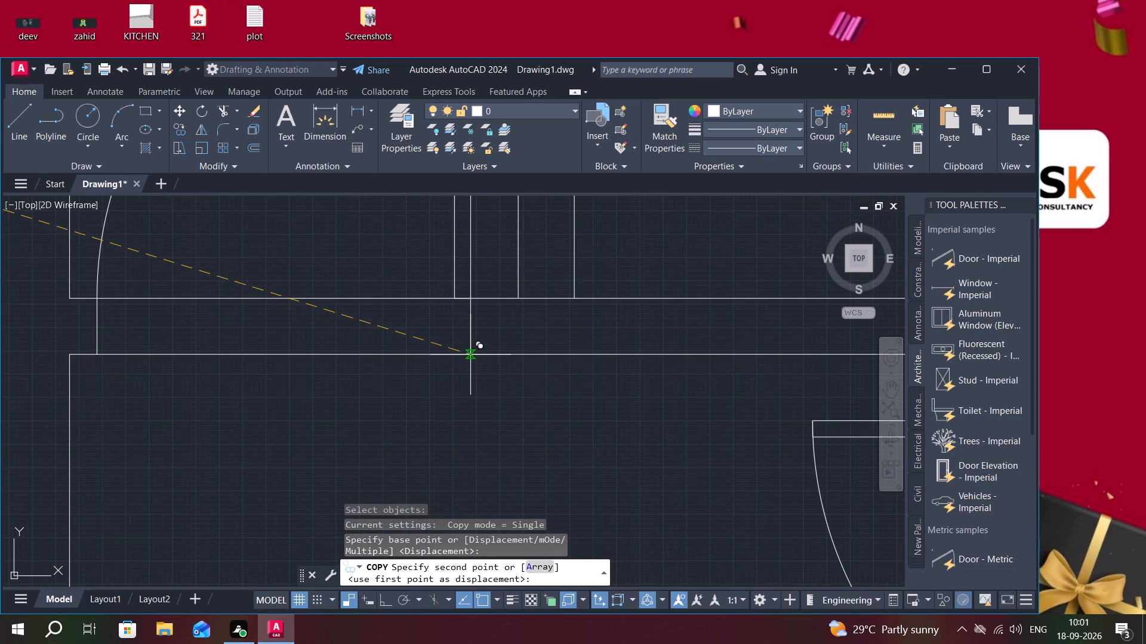
scroll(479, 360, "up", 2)
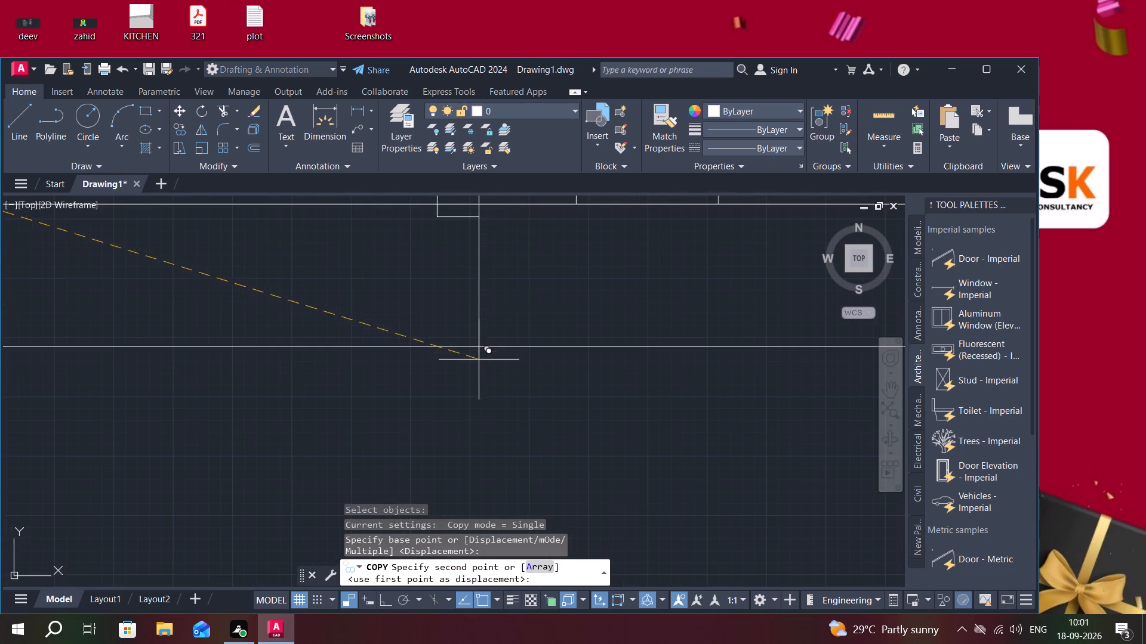
scroll(472, 361, "down", 2)
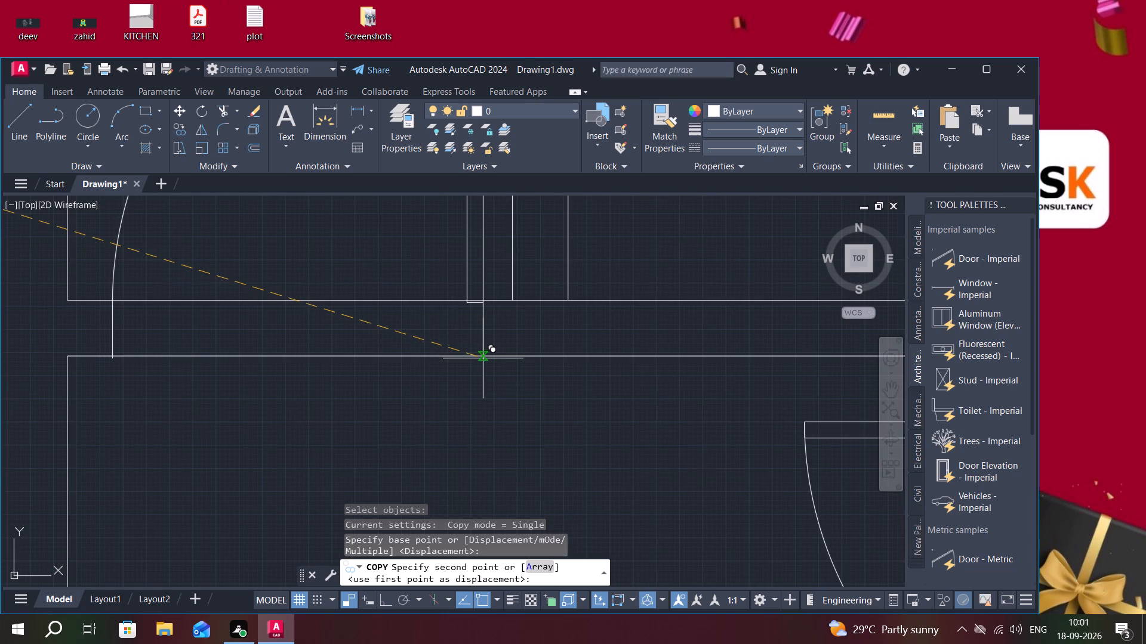
left_click(485, 358)
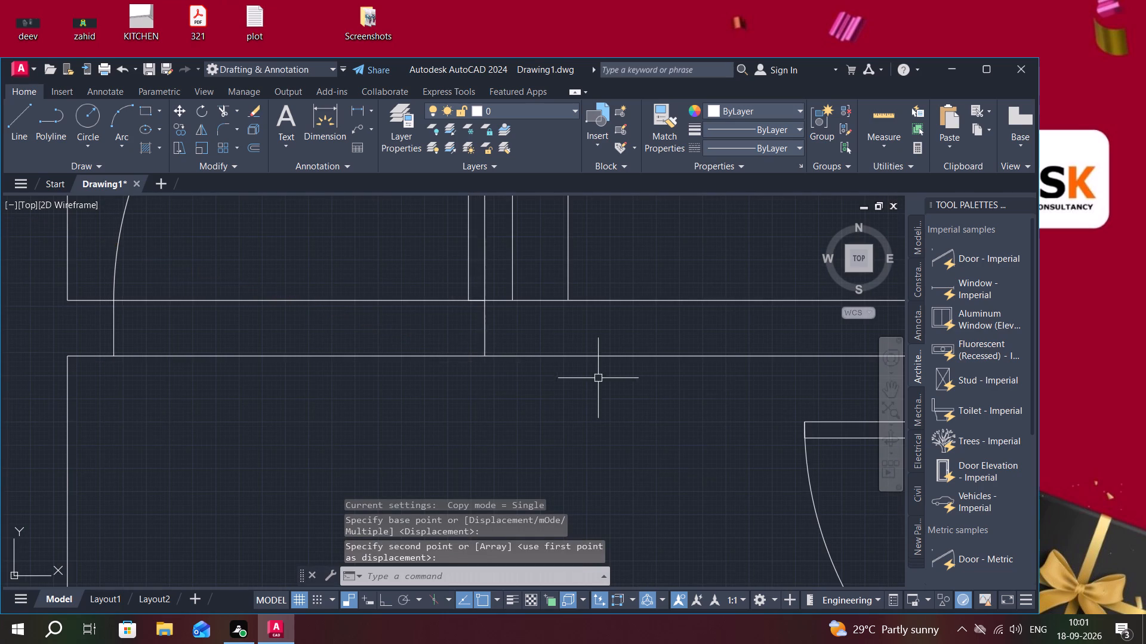
Delete the stray door standing inside the north-central room near its southwest corner.
scroll(606, 378, "down", 3)
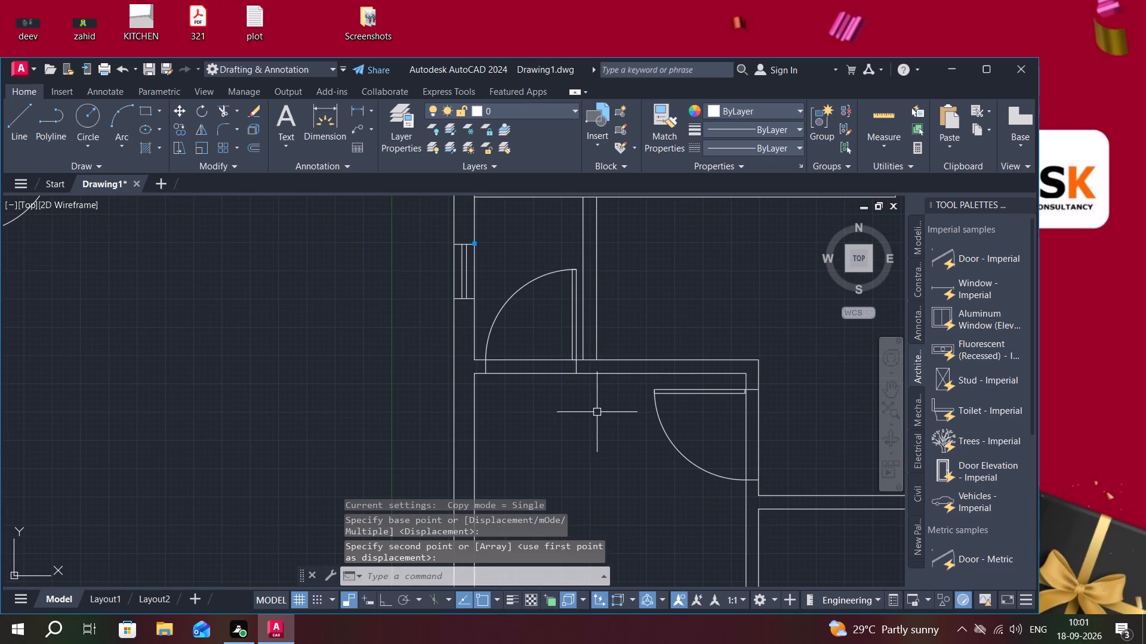
scroll(597, 413, "down", 2)
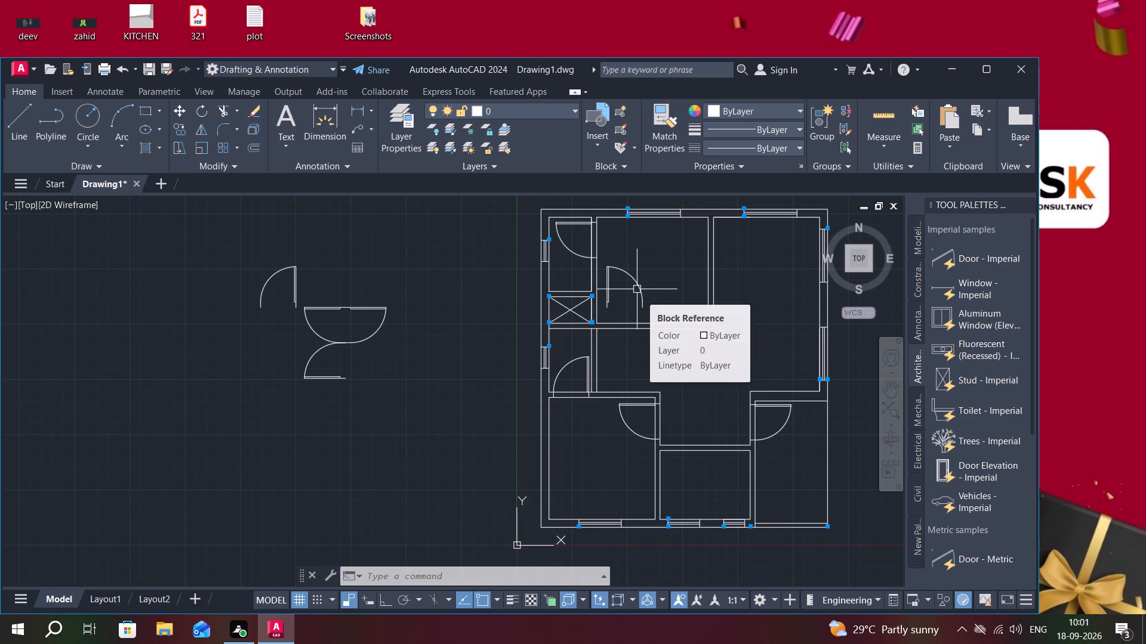
left_click(637, 289)
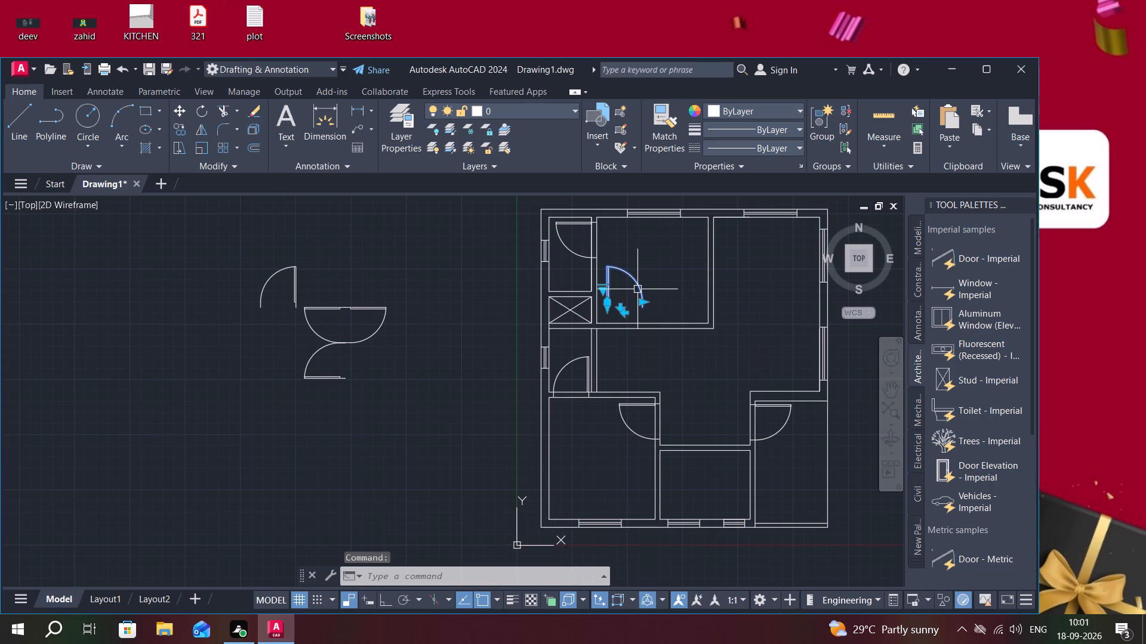
key("Delete")
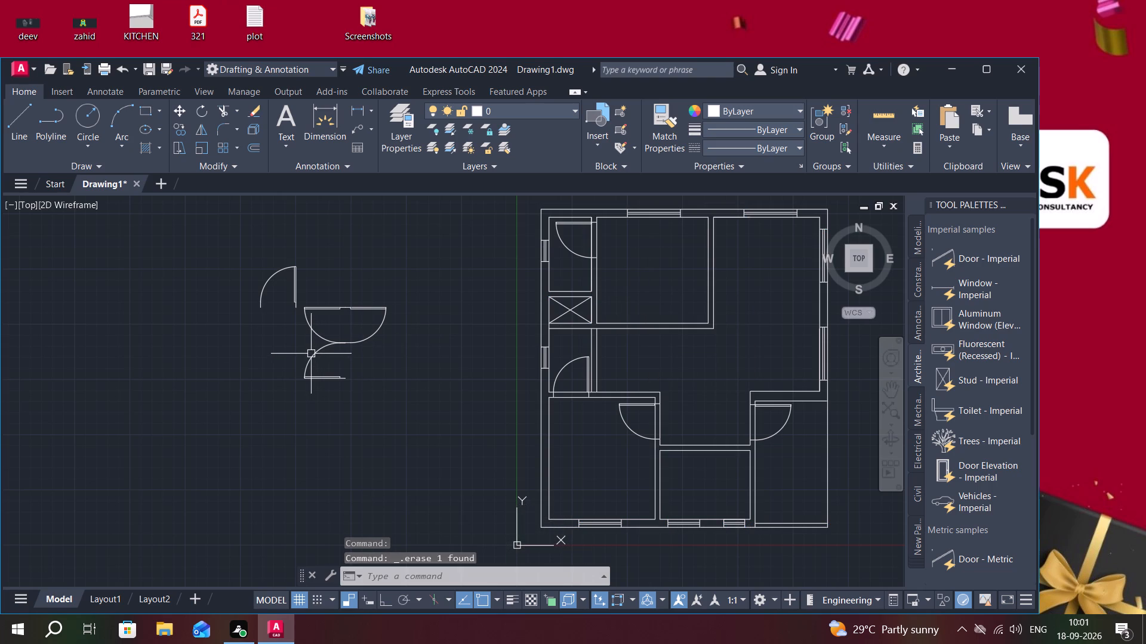
Copy the outside west-facing, north-swinging door by its hinge end onto the outer face of the north-central room's east wall, near its southern corner.
type("co")
key("space")
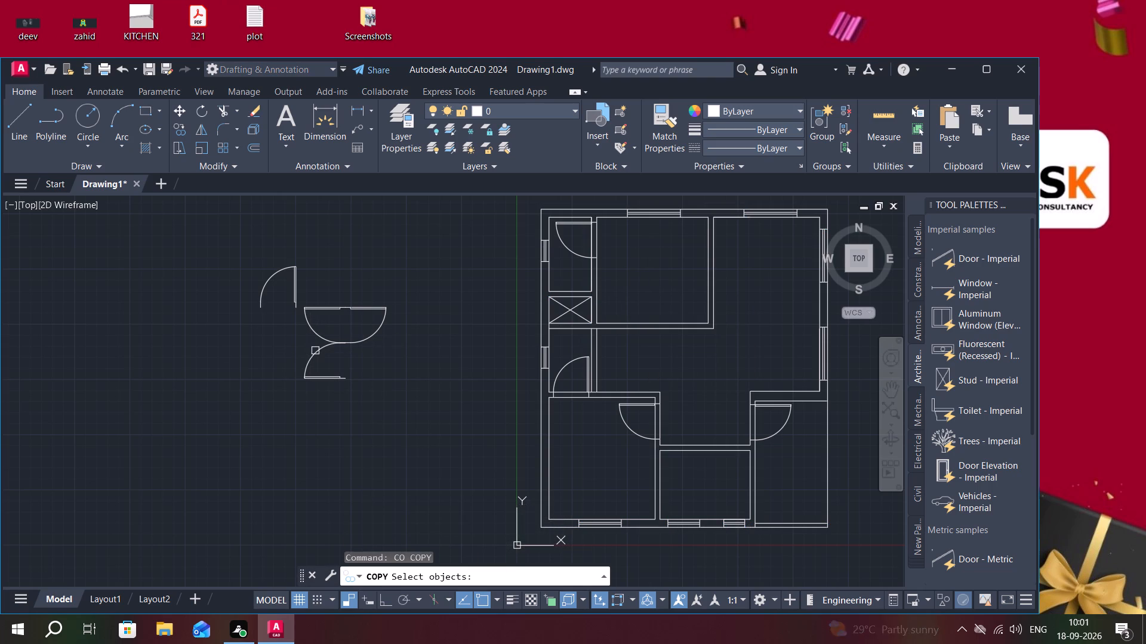
left_click(315, 351)
right_click(332, 366)
left_click(347, 379)
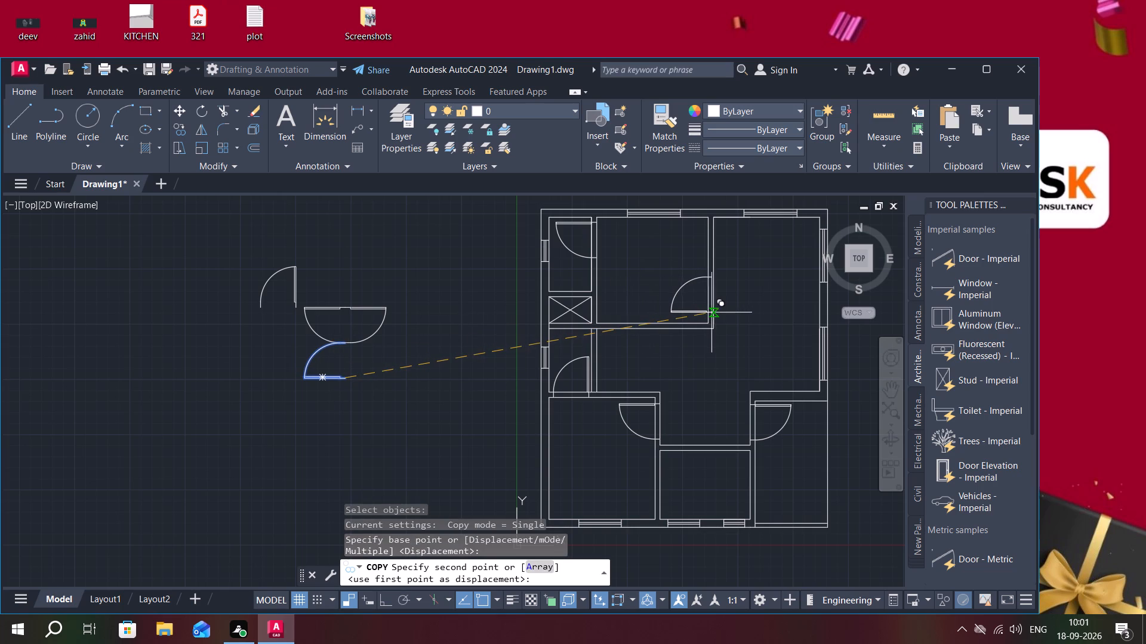
scroll(714, 312, "up", 3)
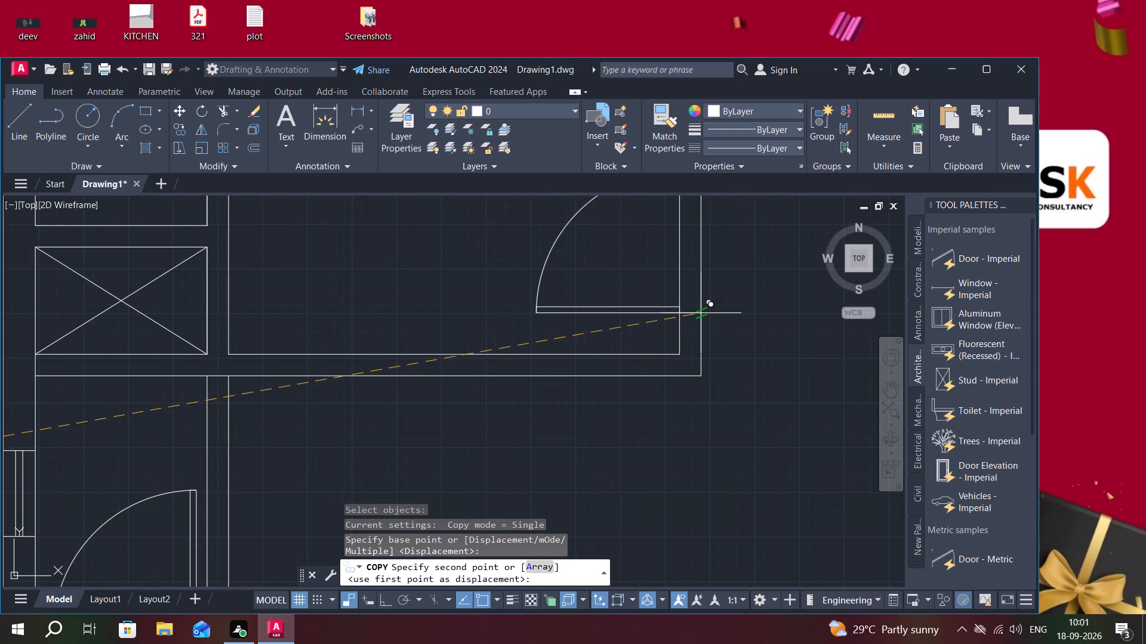
left_click(701, 313)
scroll(738, 332, "down", 2)
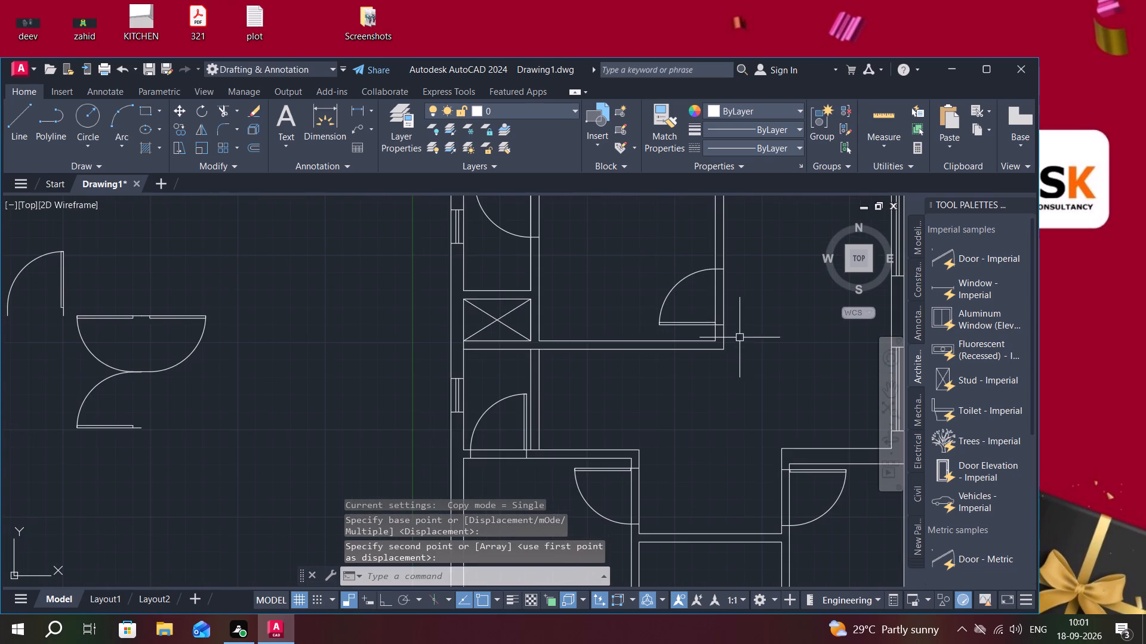
middle_click_drag(741, 339, 721, 425)
scroll(722, 430, "down", 3)
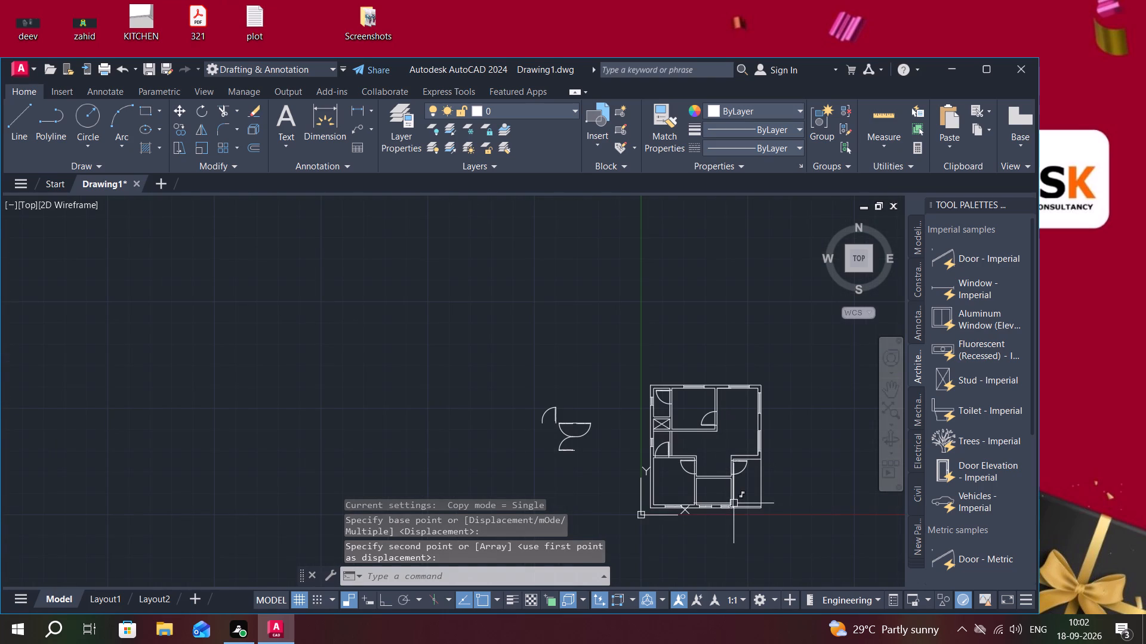
key("Escape")
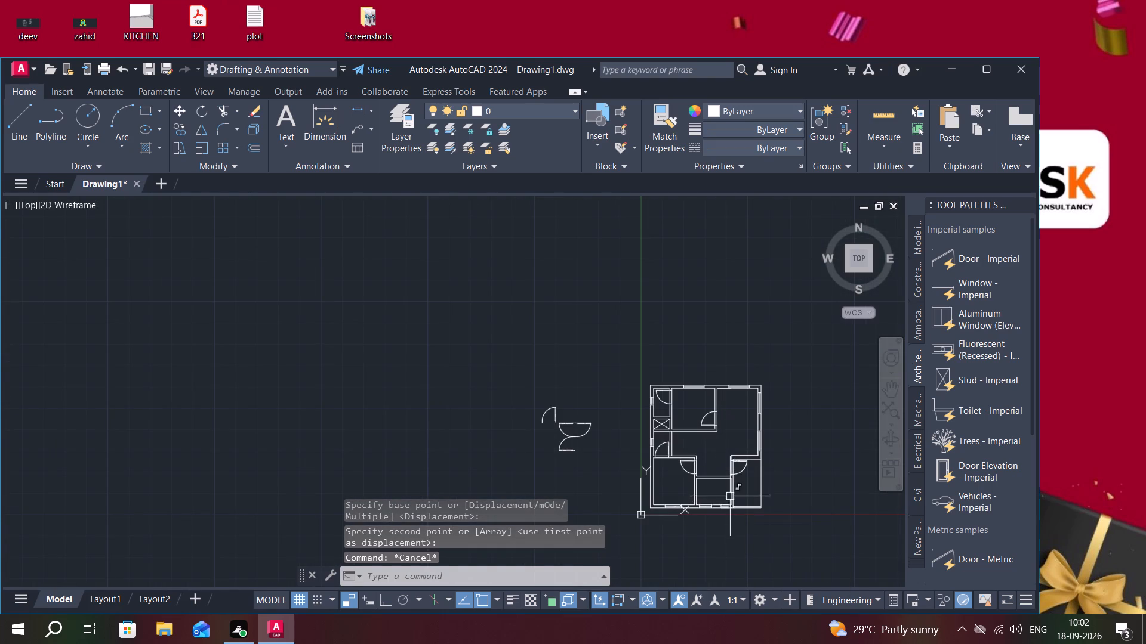
Scale the southwest room's door slightly smaller about its hinge end on the east wall's outer face.
scroll(728, 491, "up", 4)
type("sc")
key("space")
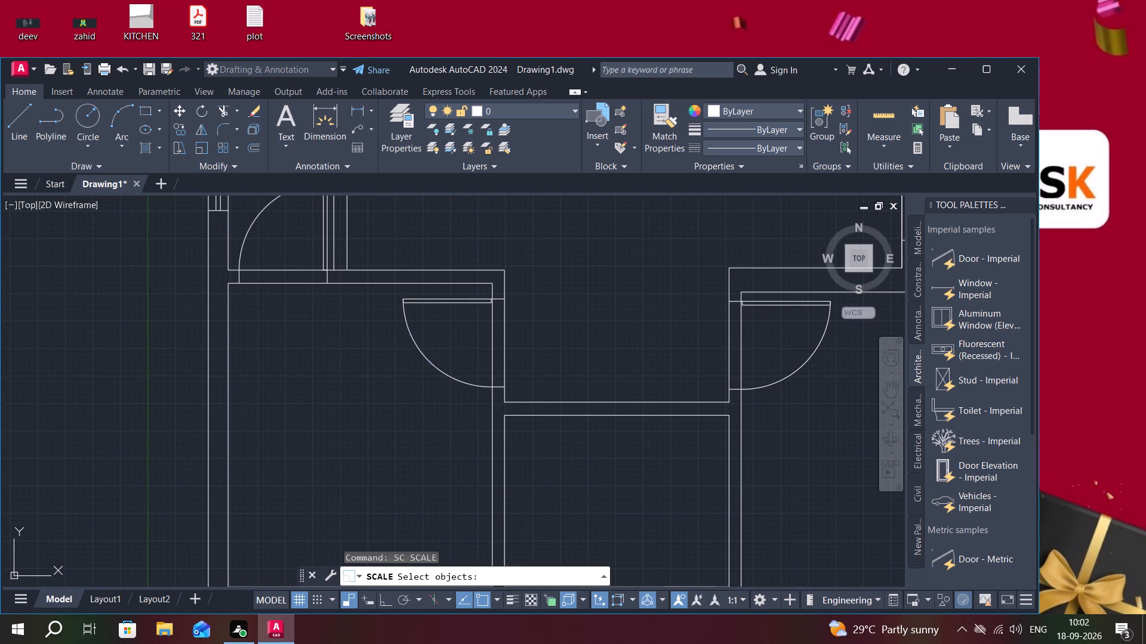
left_click(459, 304)
right_click(459, 290)
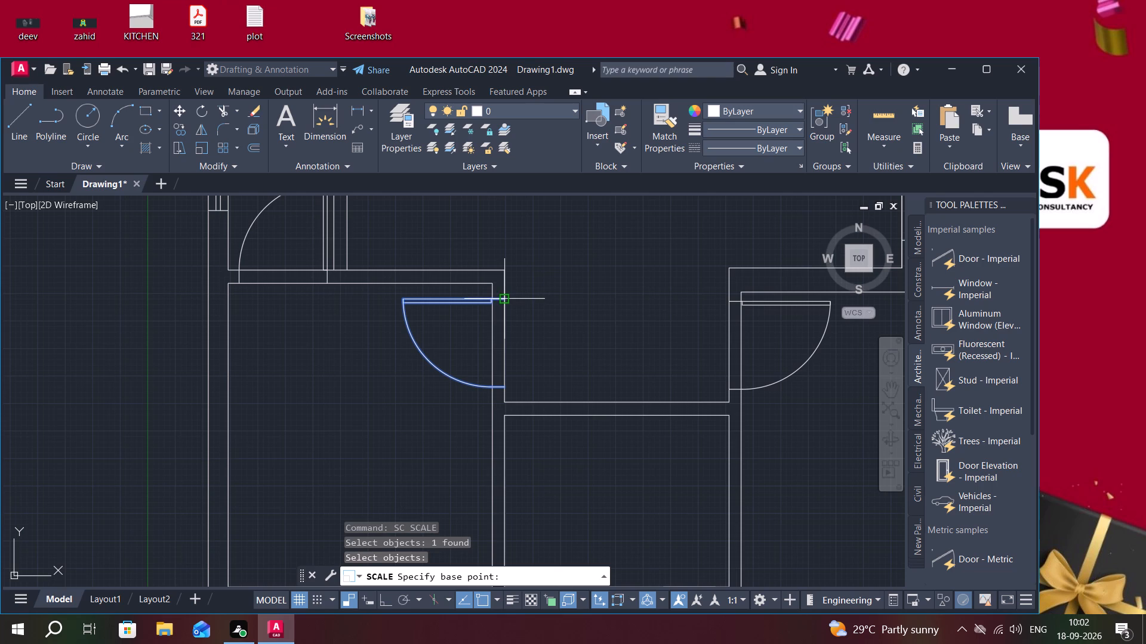
left_click(504, 301)
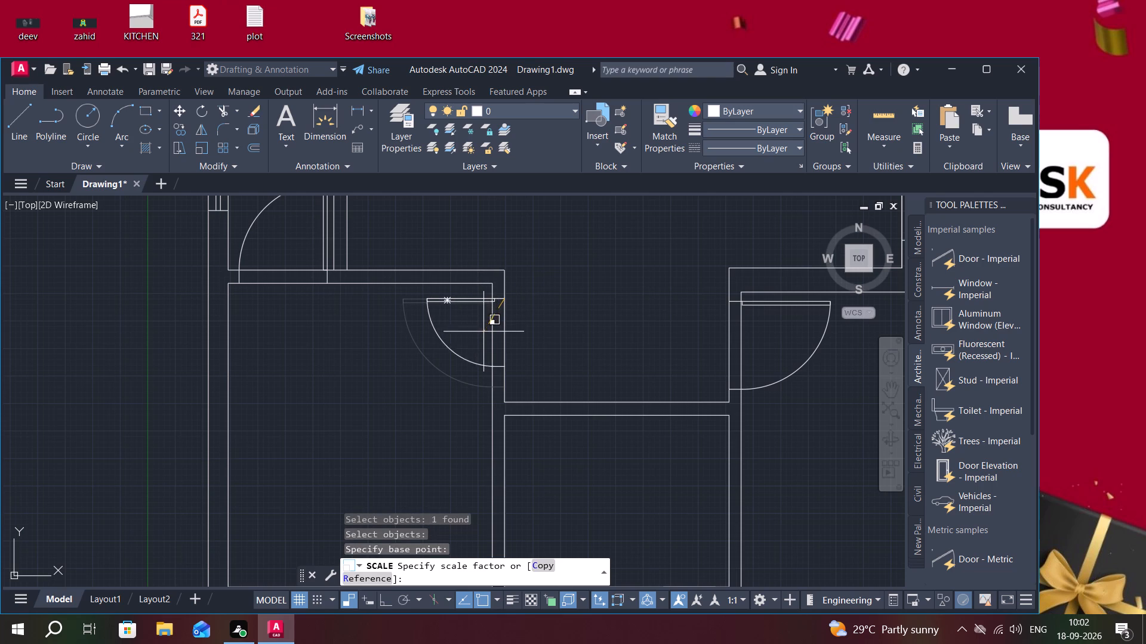
left_click(483, 338)
Scale the southeast room's door slightly smaller about its hinge end on the west wall's outer face.
key("space")
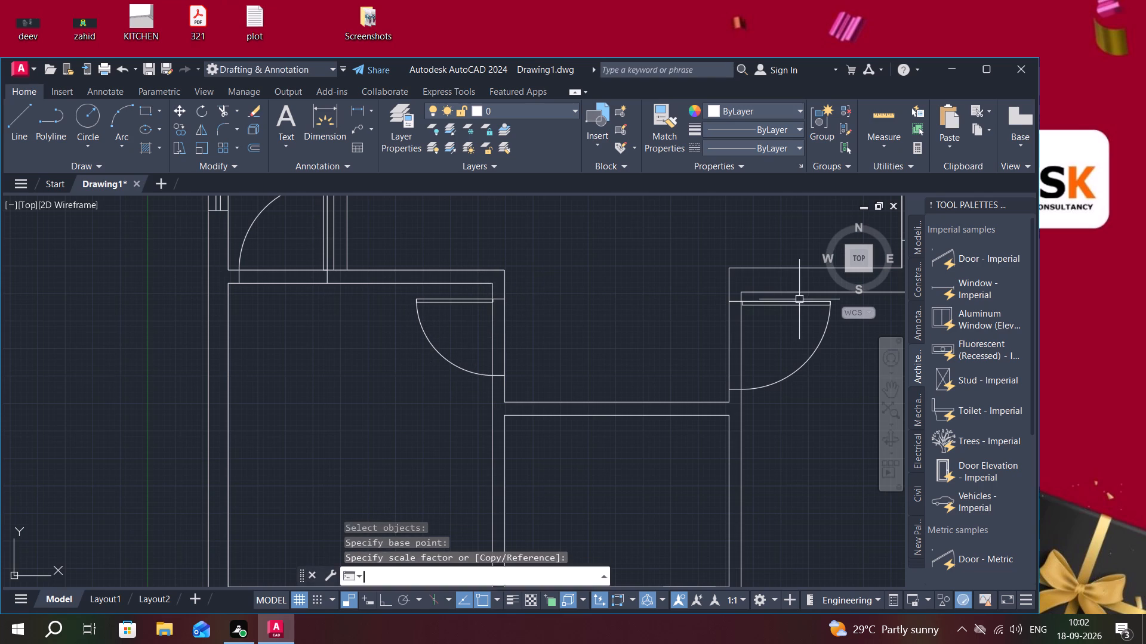
left_click(777, 305)
right_click(775, 301)
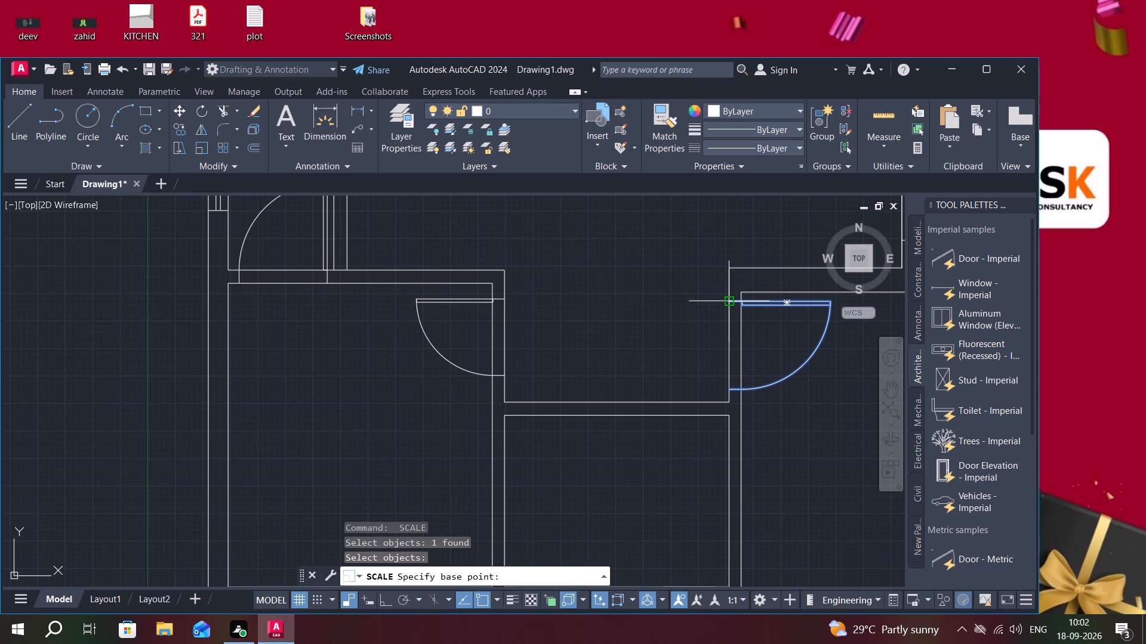
left_click(729, 301)
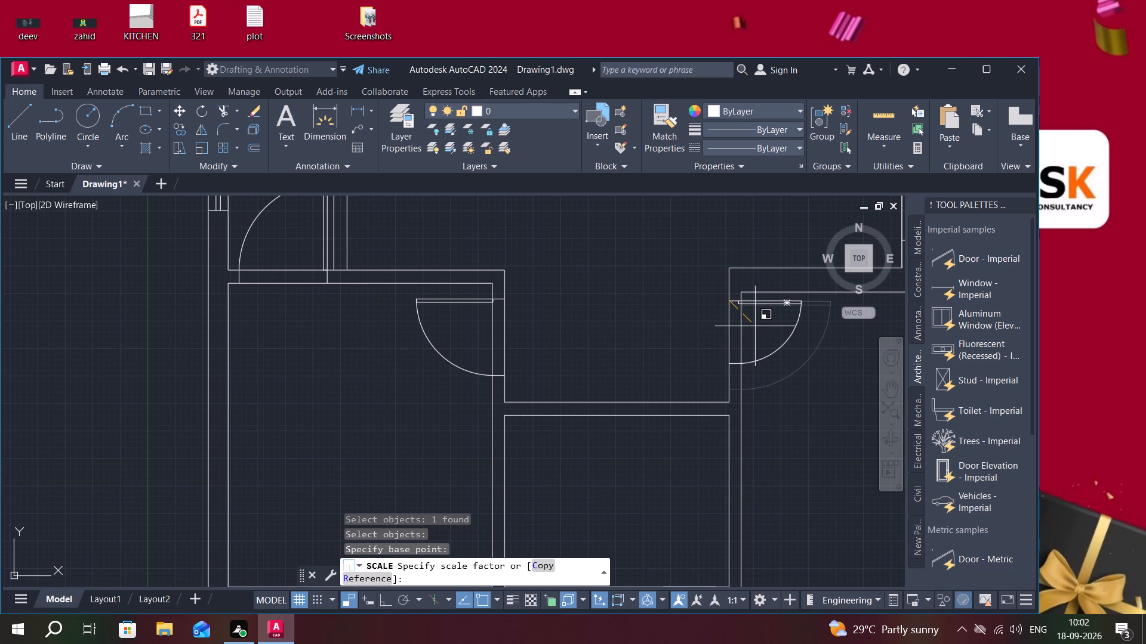
left_click(758, 332)
Scale the small west room's door down to roughly half size about its hinge end on the south wall.
scroll(616, 321, "down", 2)
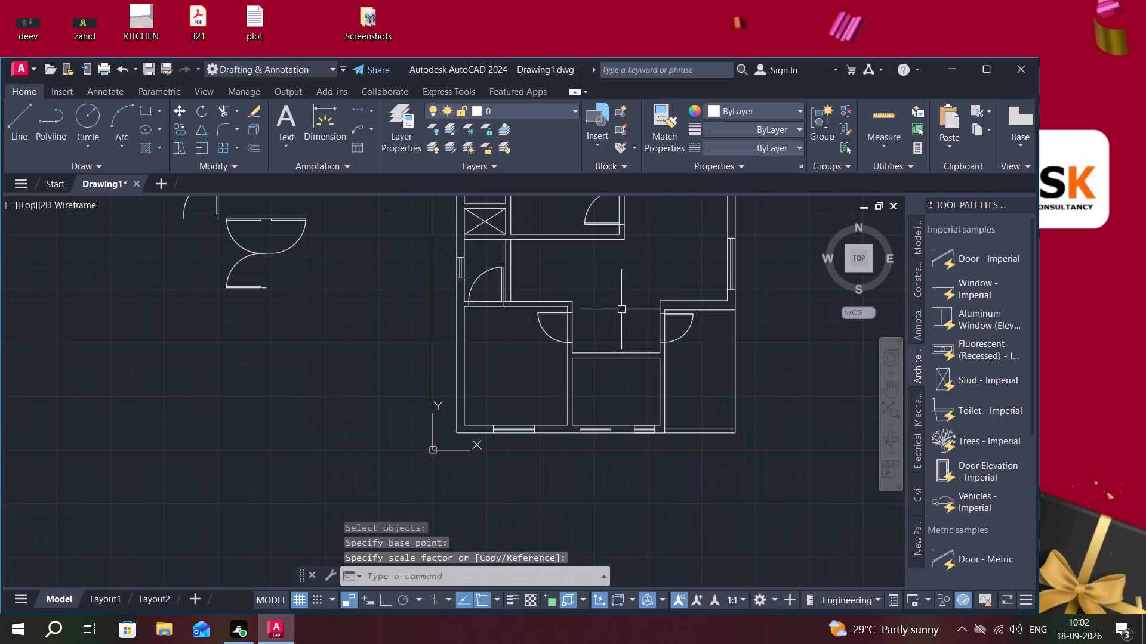
middle_click_drag(621, 309, 692, 392)
key("space")
left_click(551, 358)
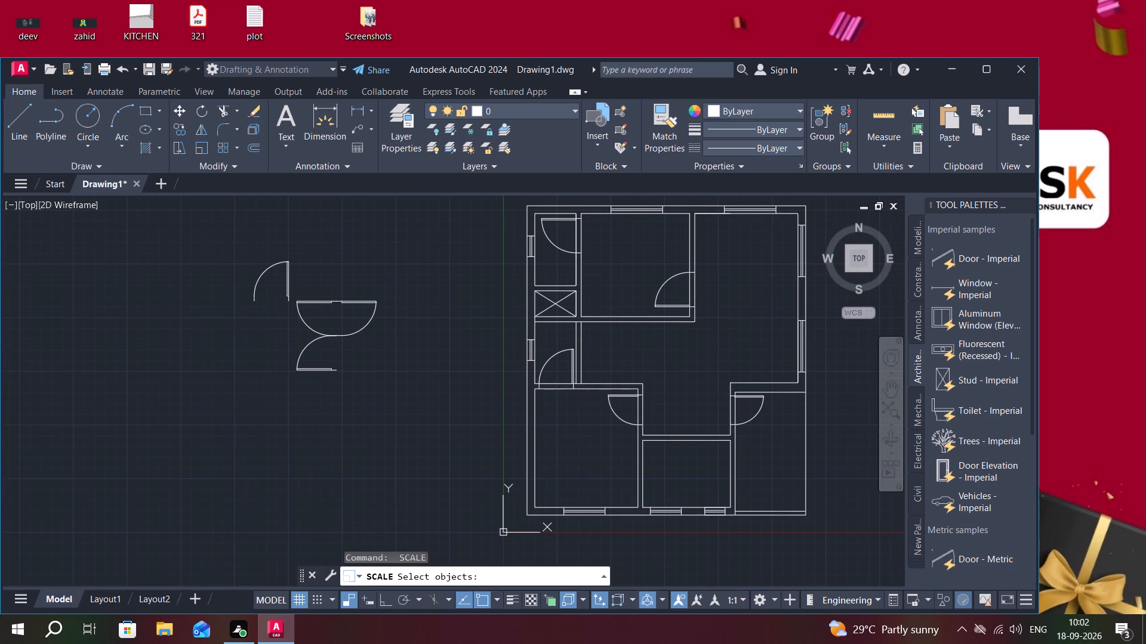
right_click(552, 357)
scroll(557, 394, "up", 3)
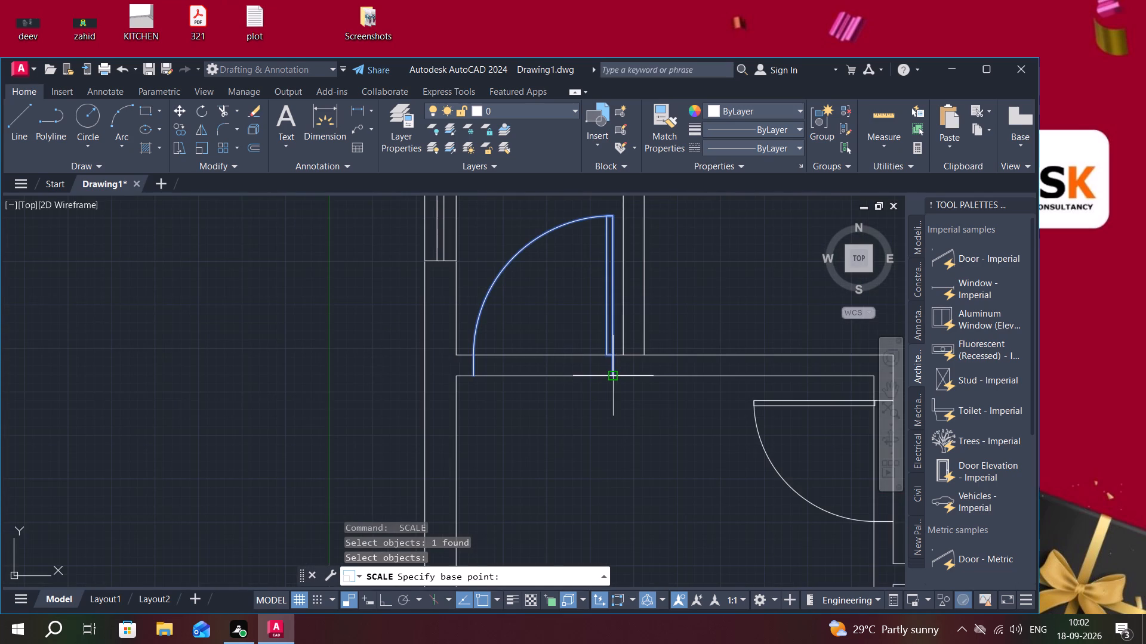
left_click(614, 376)
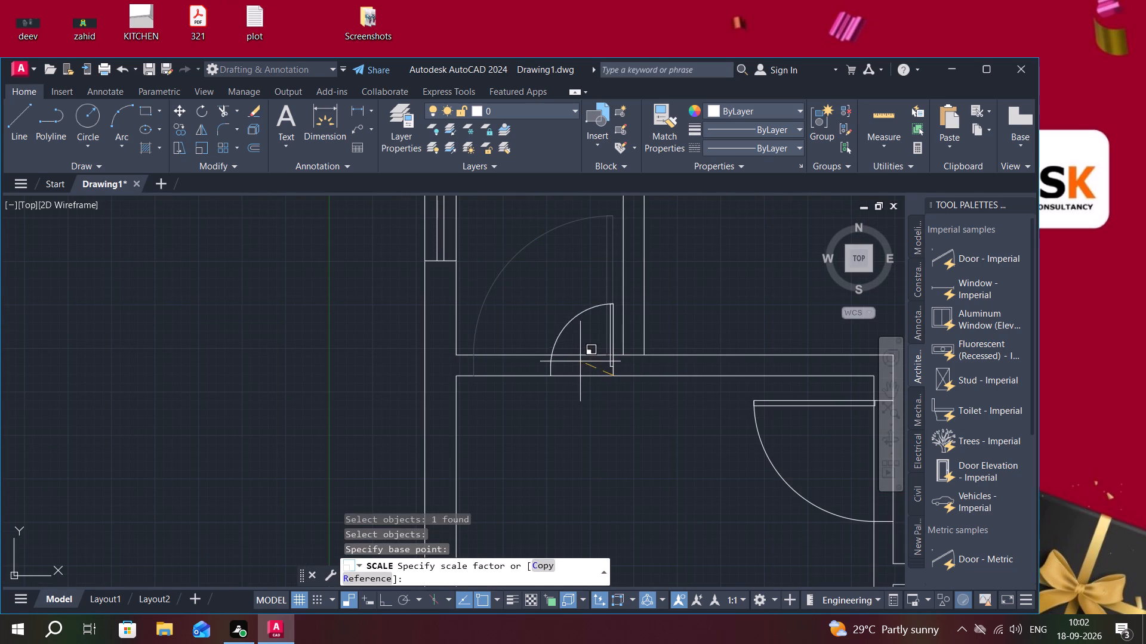
left_click(577, 363)
Scale the north-central room's door slightly smaller about its hinge end on the east wall's outer face.
scroll(567, 400, "down", 2)
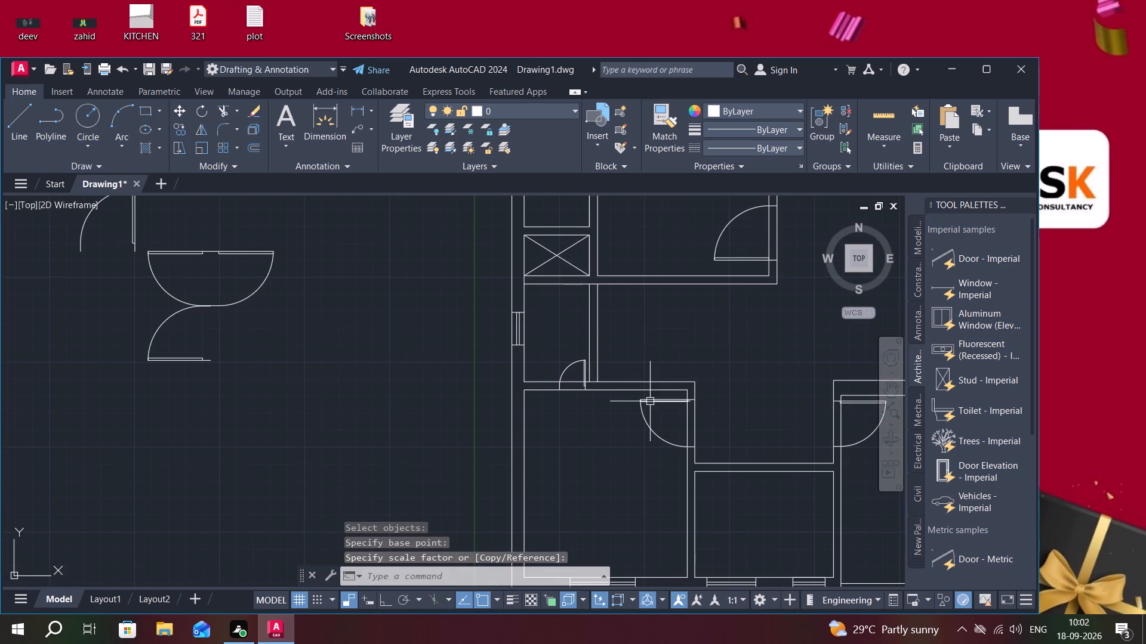
middle_click_drag(639, 400, 631, 524)
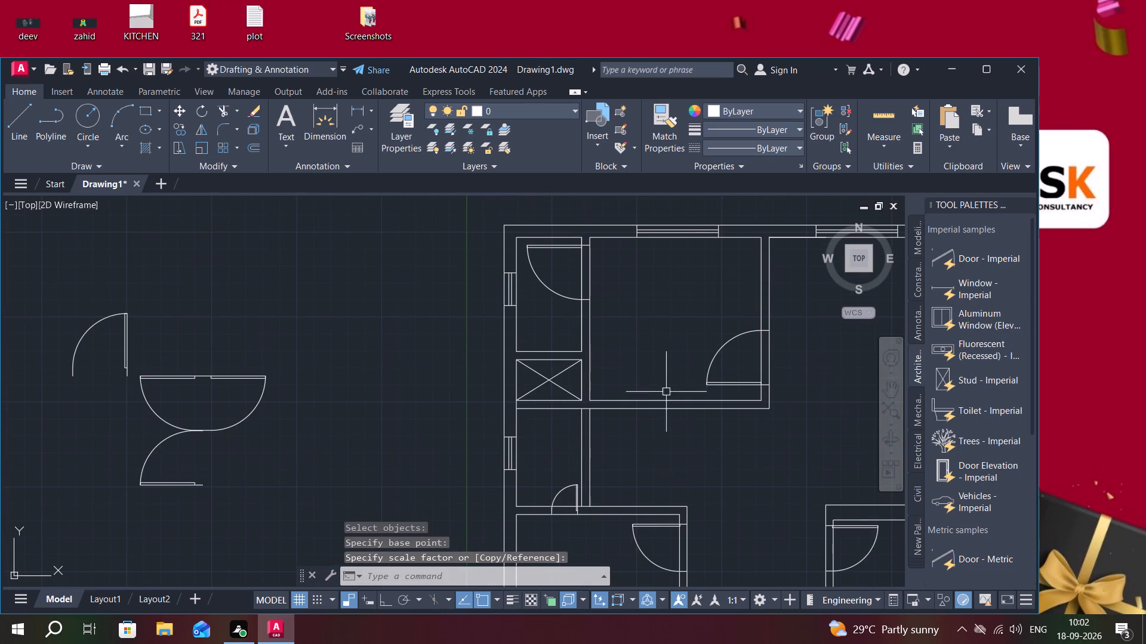
key("space")
left_click(738, 381)
right_click(739, 380)
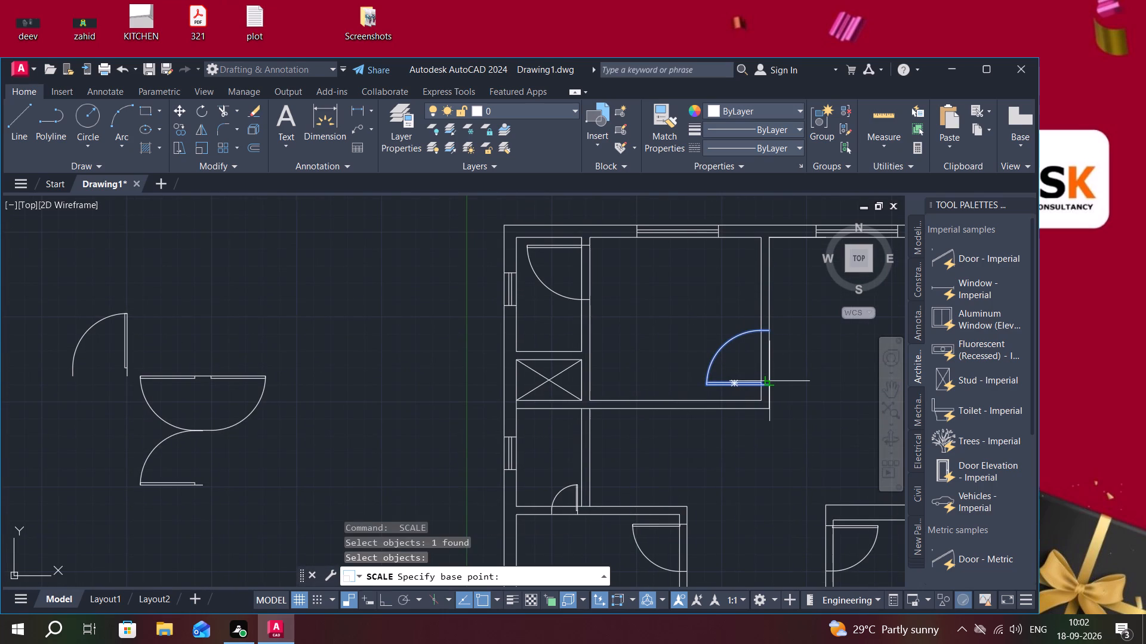
left_click(769, 386)
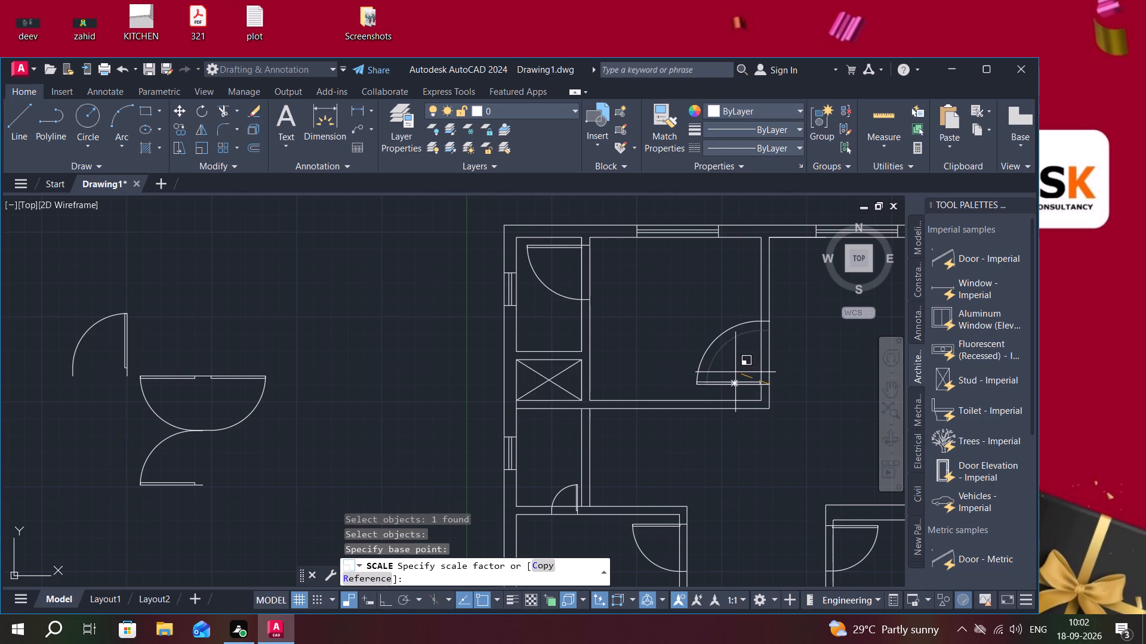
left_click(750, 369)
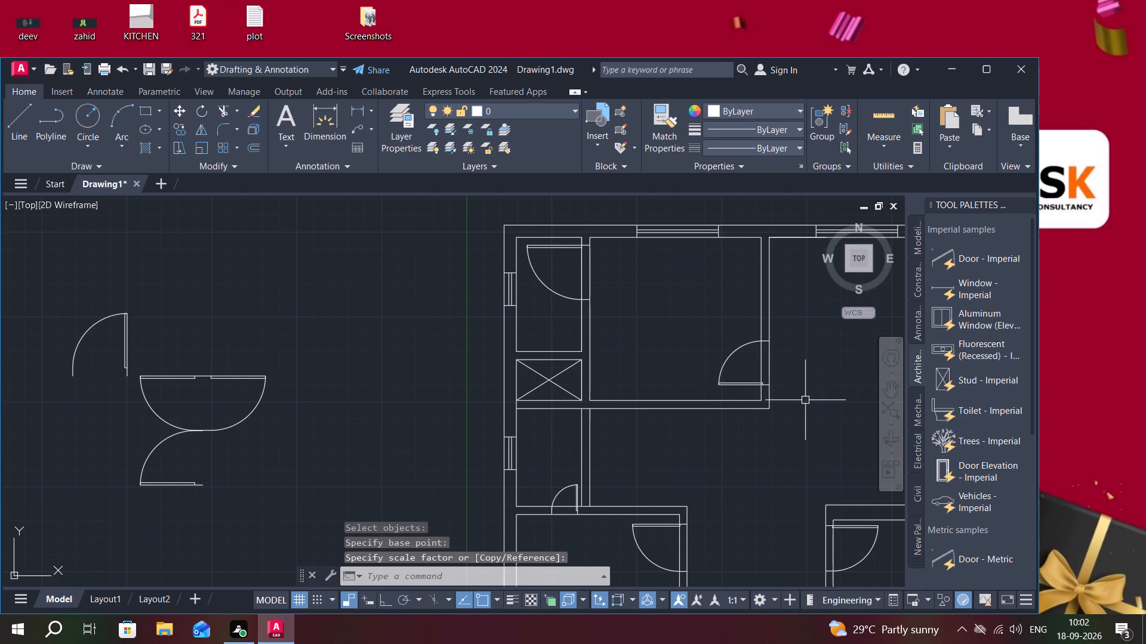
Scale the northwest room's door down to roughly 60% size about its hinge end on the east wall's outer face.
scroll(572, 278, "up", 1)
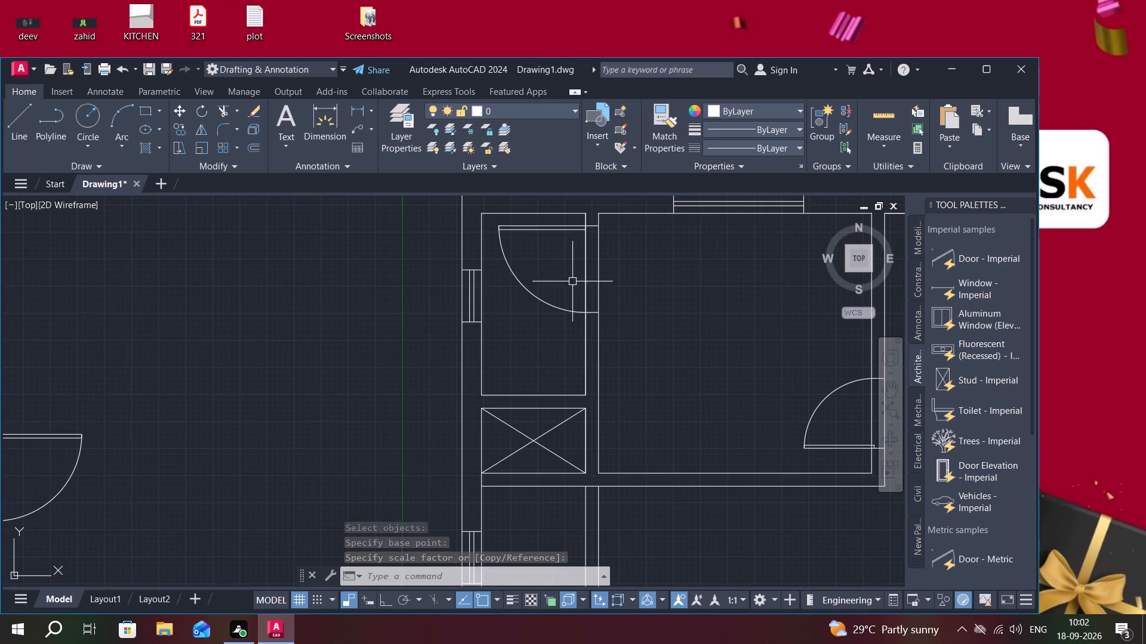
key("space")
left_click(565, 311)
right_click(565, 293)
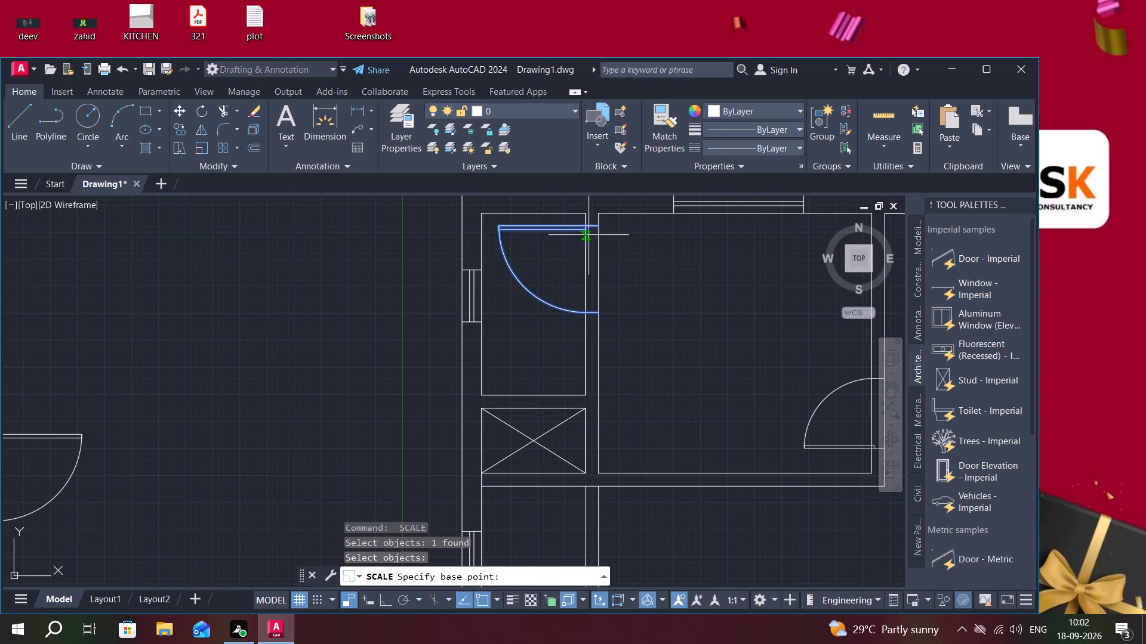
left_click(600, 225)
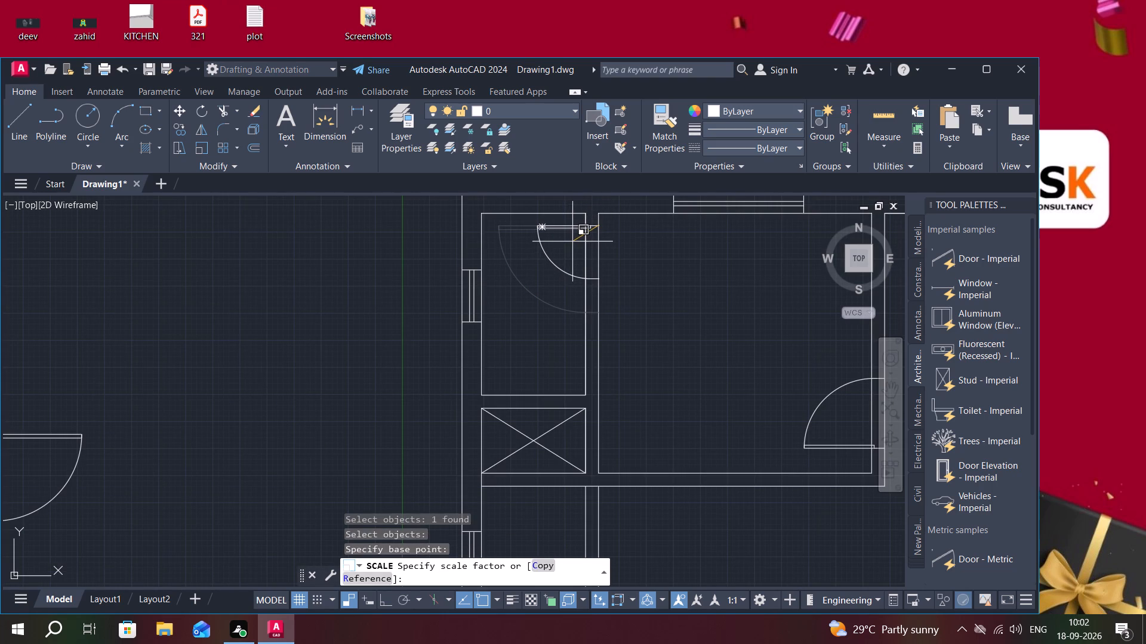
left_click(574, 241)
scroll(583, 276, "up", 2)
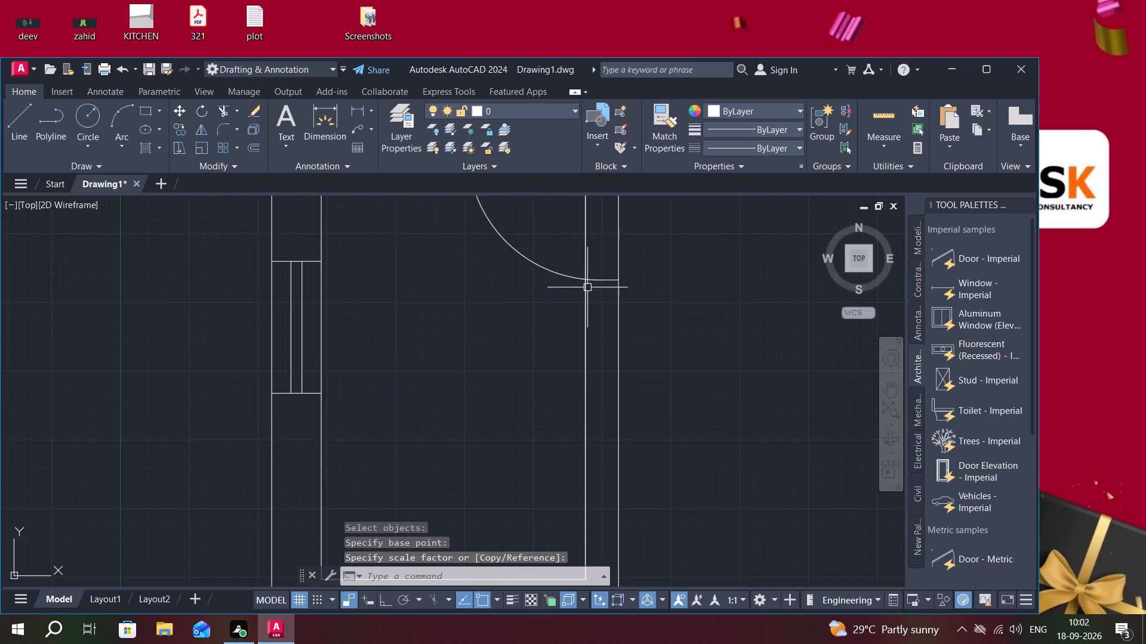
scroll(589, 289, "down", 2)
key("Escape")
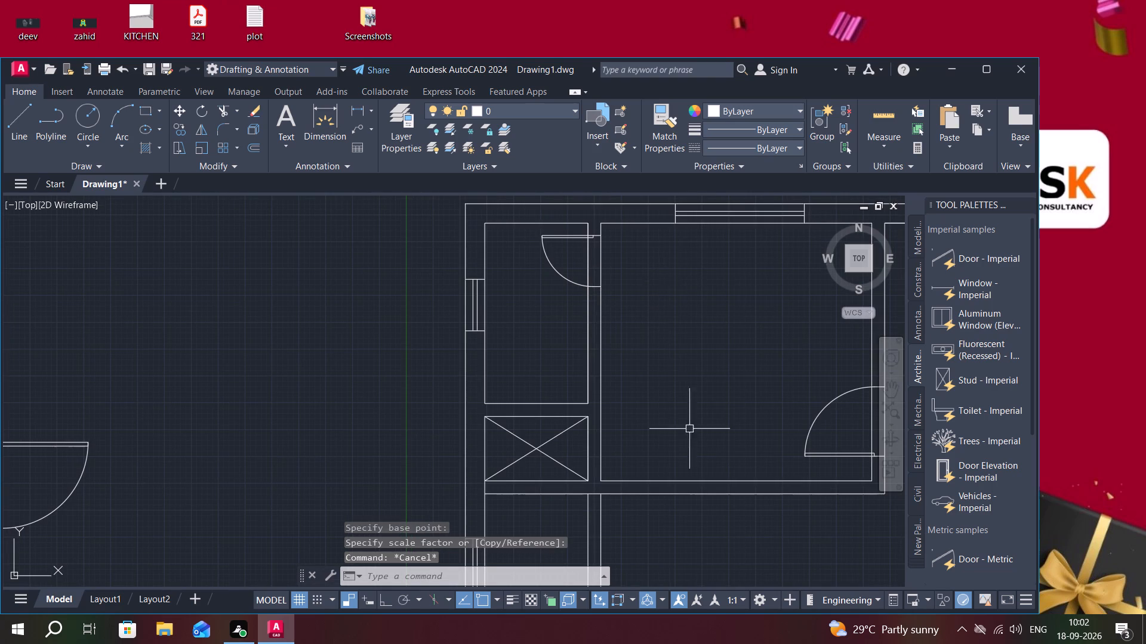
Delete the spare door variants placed outside the plan, west of the house.
scroll(694, 432, "down", 2)
middle_click_drag(693, 431, 610, 276)
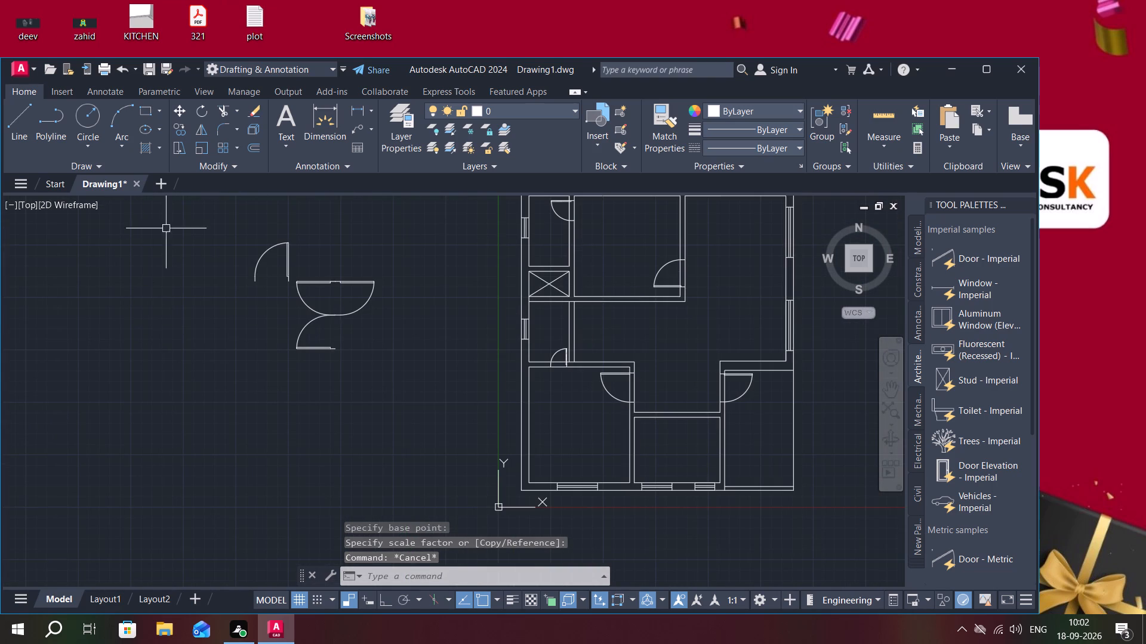
left_click(178, 219)
left_click(427, 402)
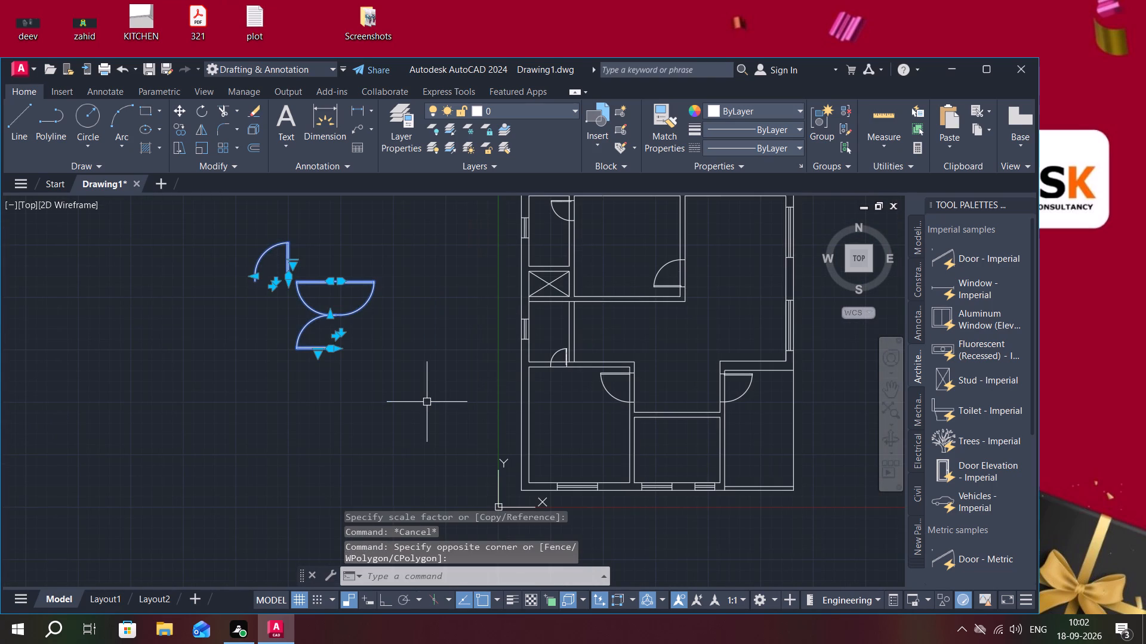
key("Delete")
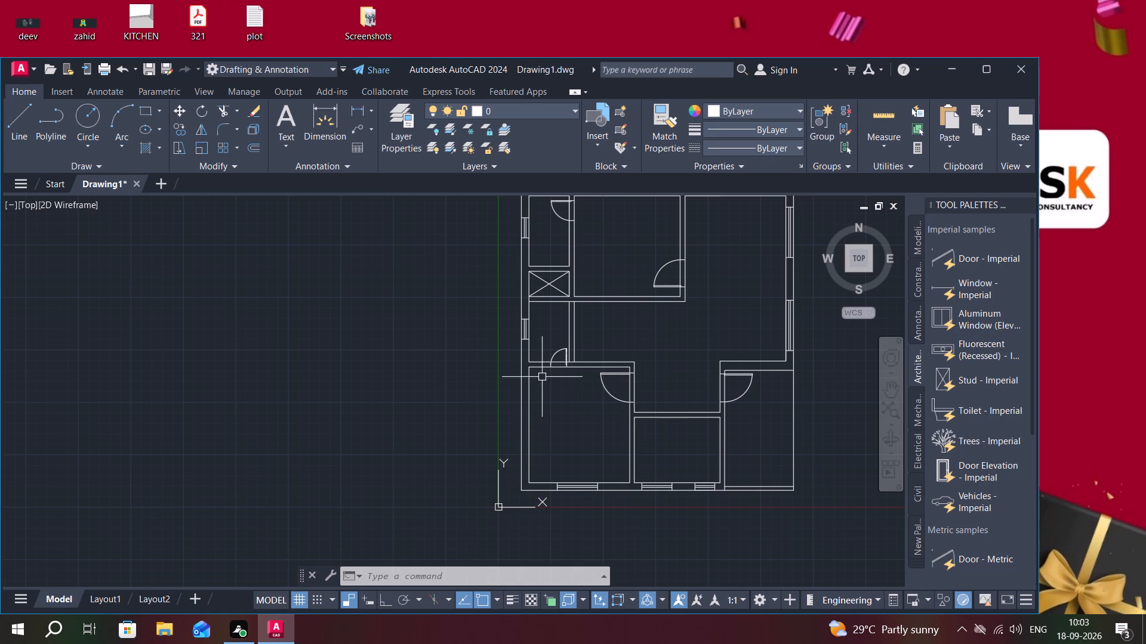
Maximize the drawing application's window.
middle_click_drag(575, 375, 593, 396)
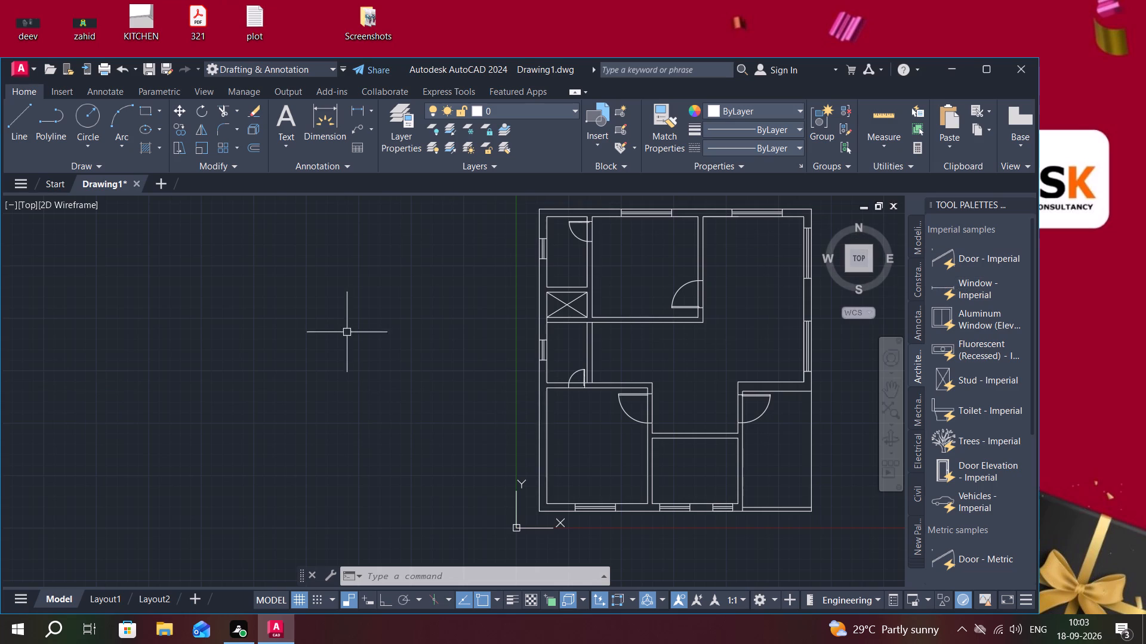
left_click(978, 69)
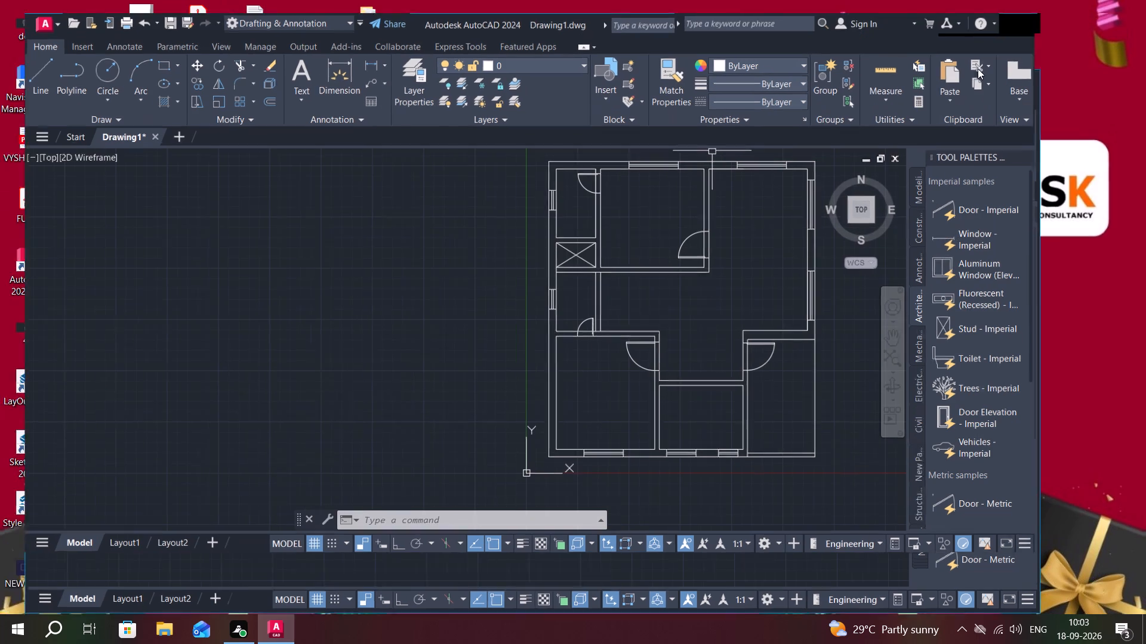
Scale the small west room's door slightly larger about its hinge end on the south wall's outer face.
middle_click_drag(672, 395, 667, 396)
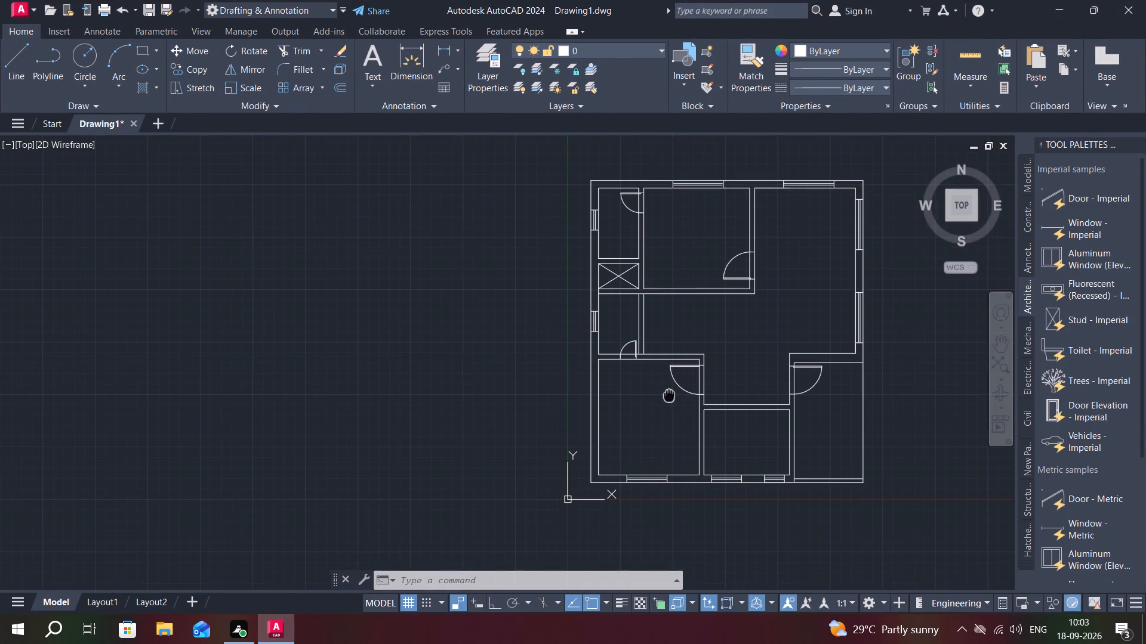
middle_click_drag(667, 396, 639, 398)
scroll(592, 345, "up", 3)
middle_click_drag(622, 367, 597, 355)
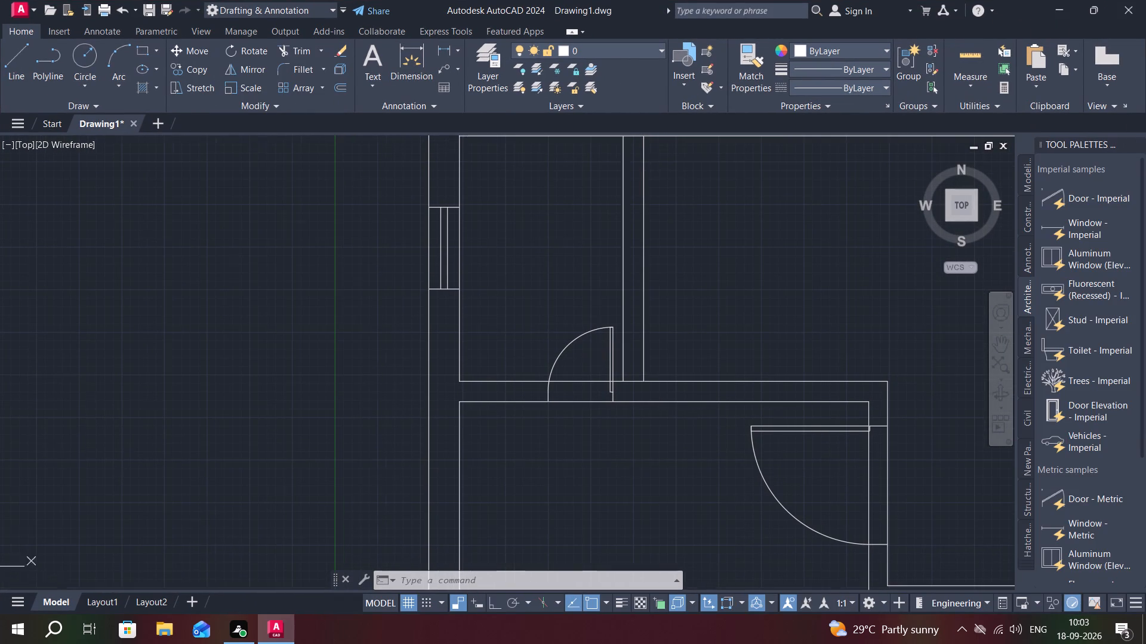
key("s")
key("v")
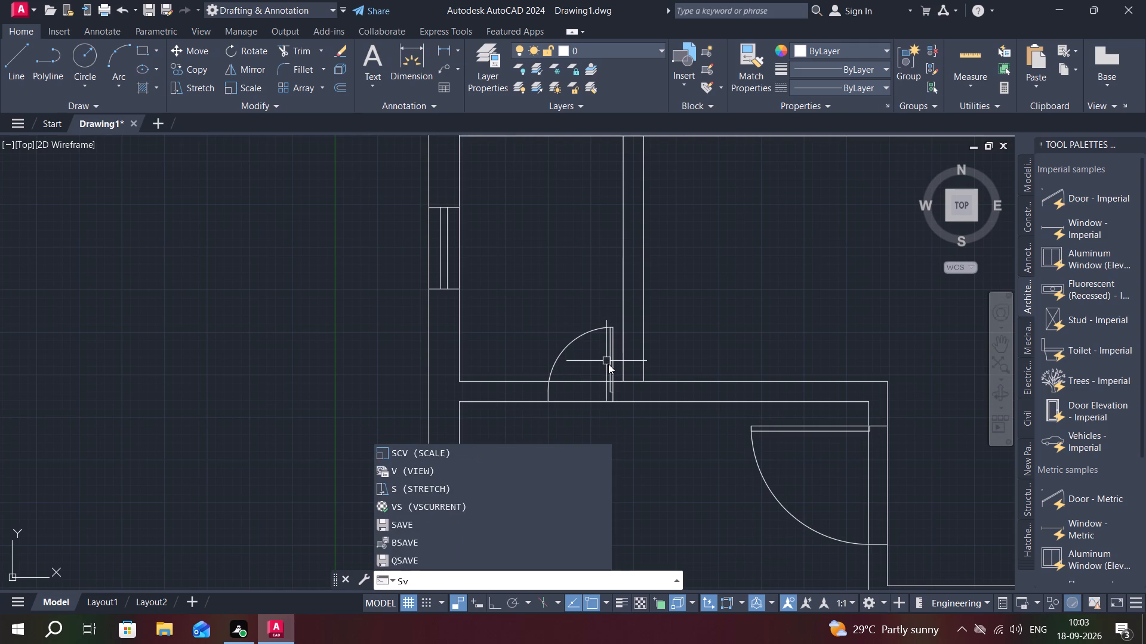
key("BackSpace")
key("c")
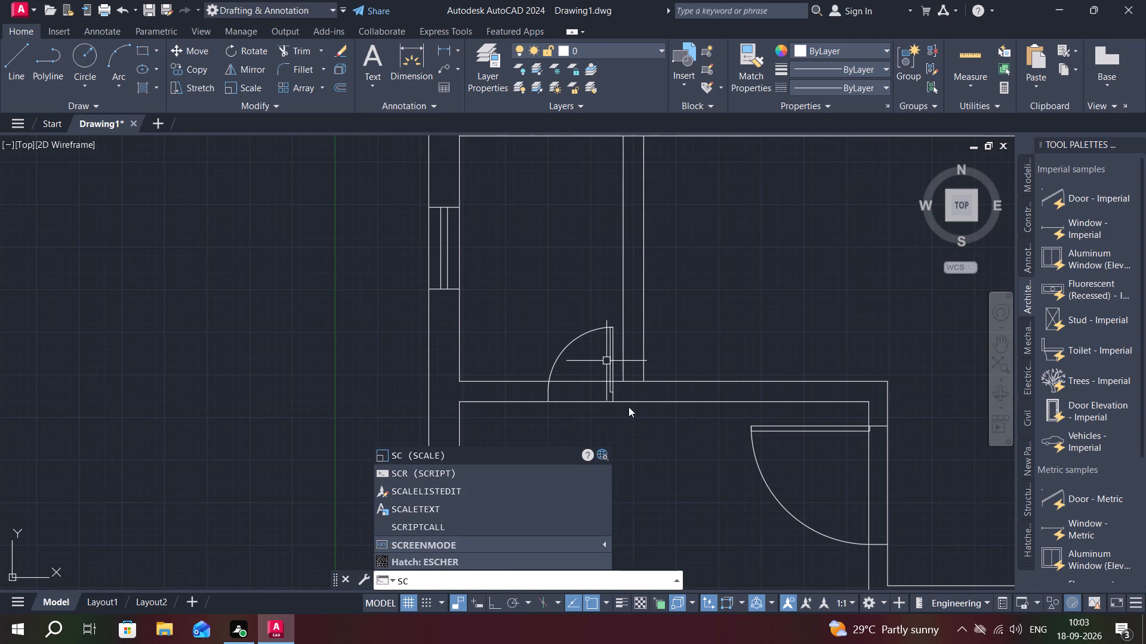
key("space")
left_click(615, 370)
right_click(615, 367)
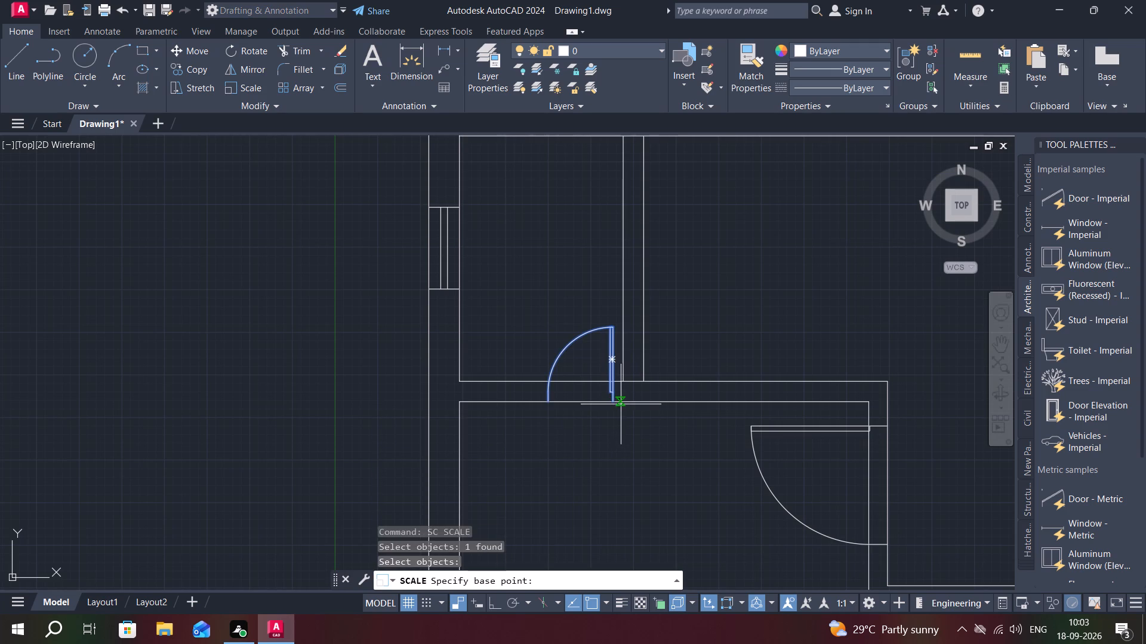
left_click(613, 405)
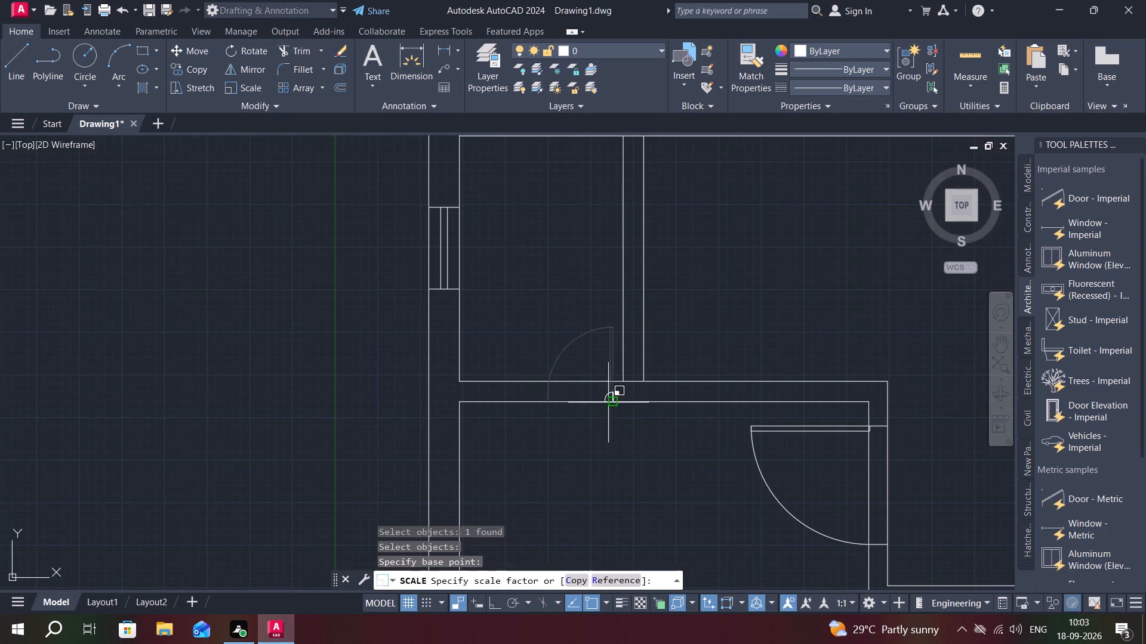
left_click(574, 397)
key("Escape")
Trim the south wall's inner face line across the small west room's door opening, including the piece within the door leaf.
type("tr")
key("space")
left_click(568, 382)
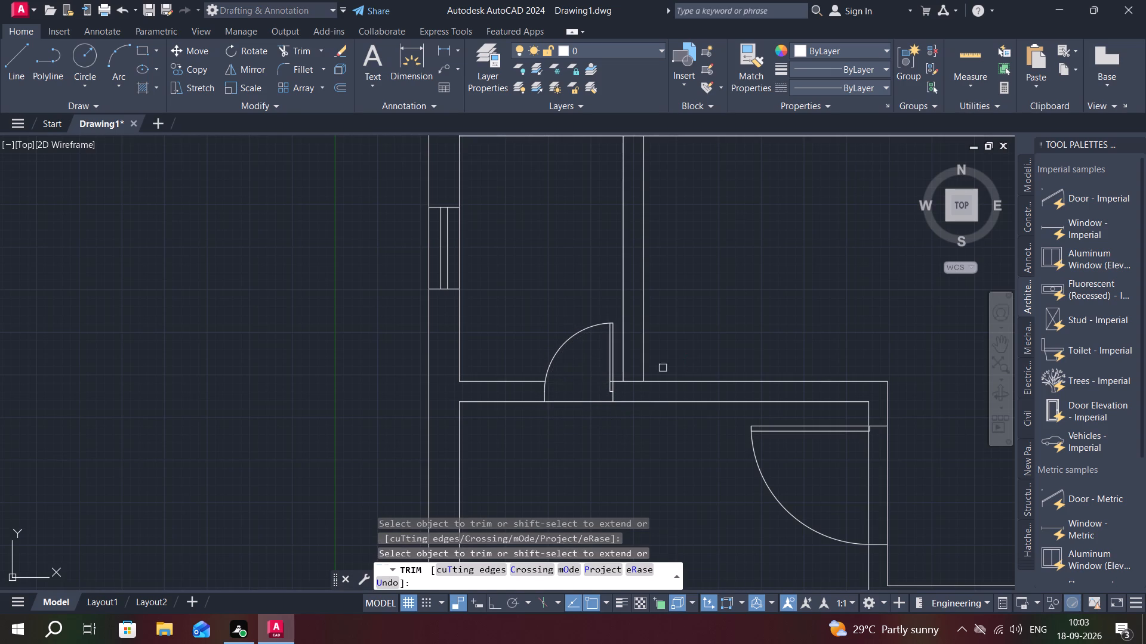
scroll(605, 393, "up", 6)
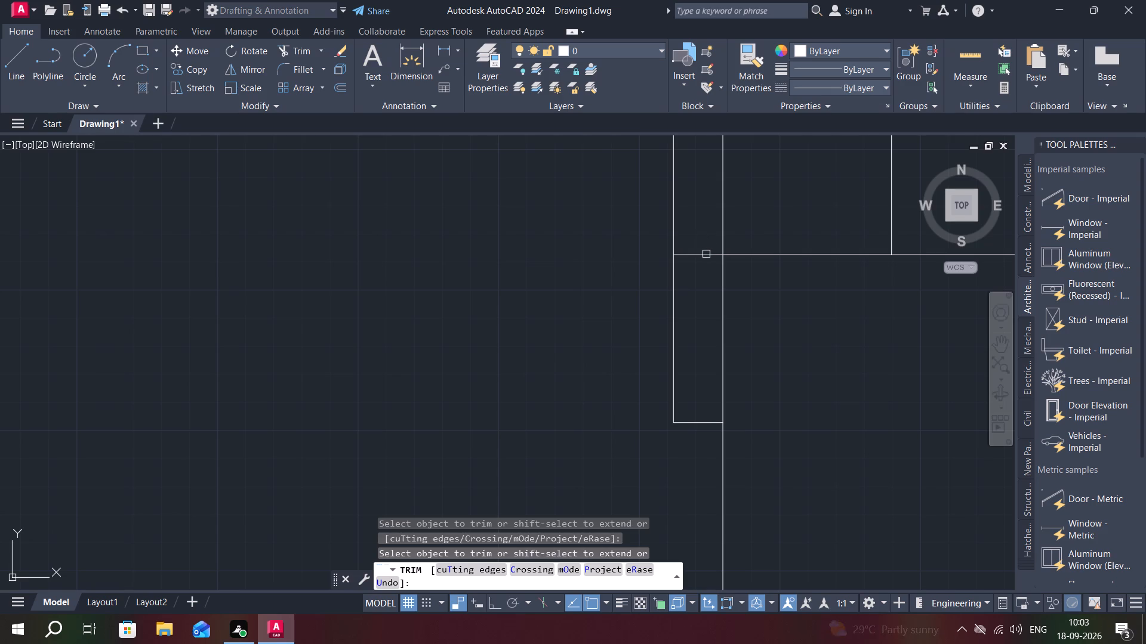
left_click(706, 256)
Trim the east wall's inner face line across the southwest room's door opening, including the piece within the door leaf.
scroll(560, 294, "down", 5)
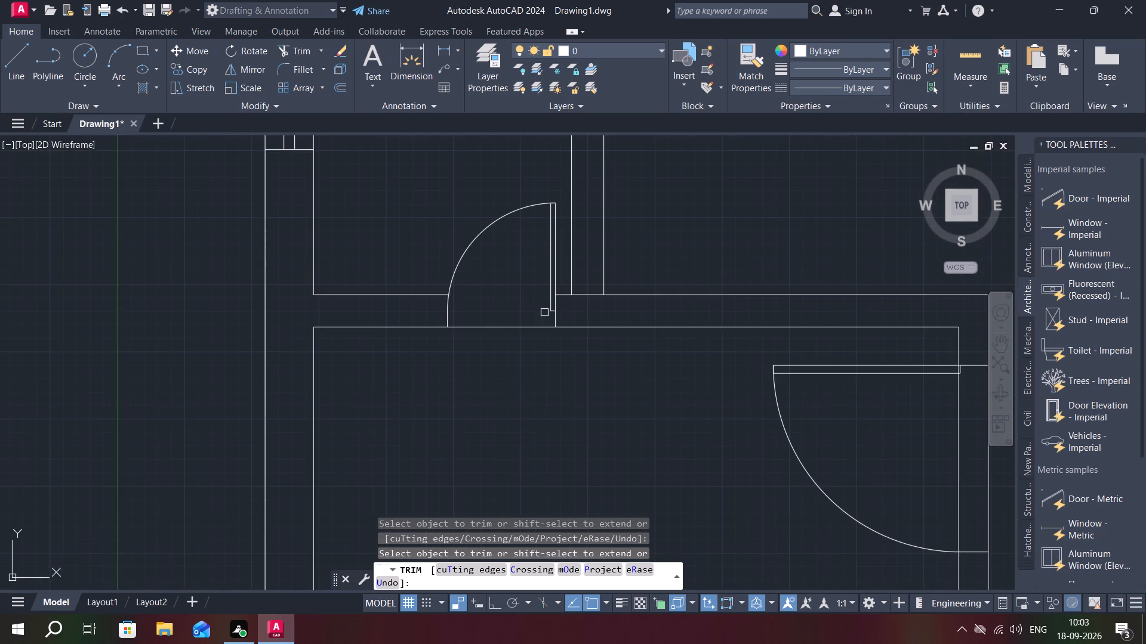
scroll(552, 320, "down", 1)
middle_click_drag(615, 375, 464, 307)
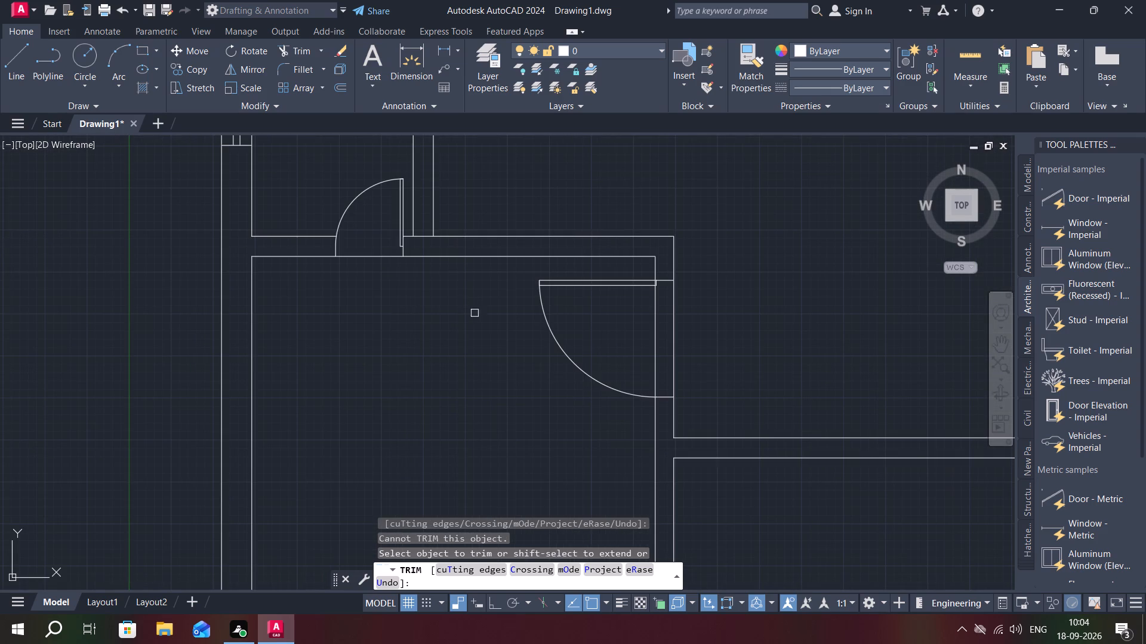
left_click(653, 331)
scroll(642, 276, "up", 3)
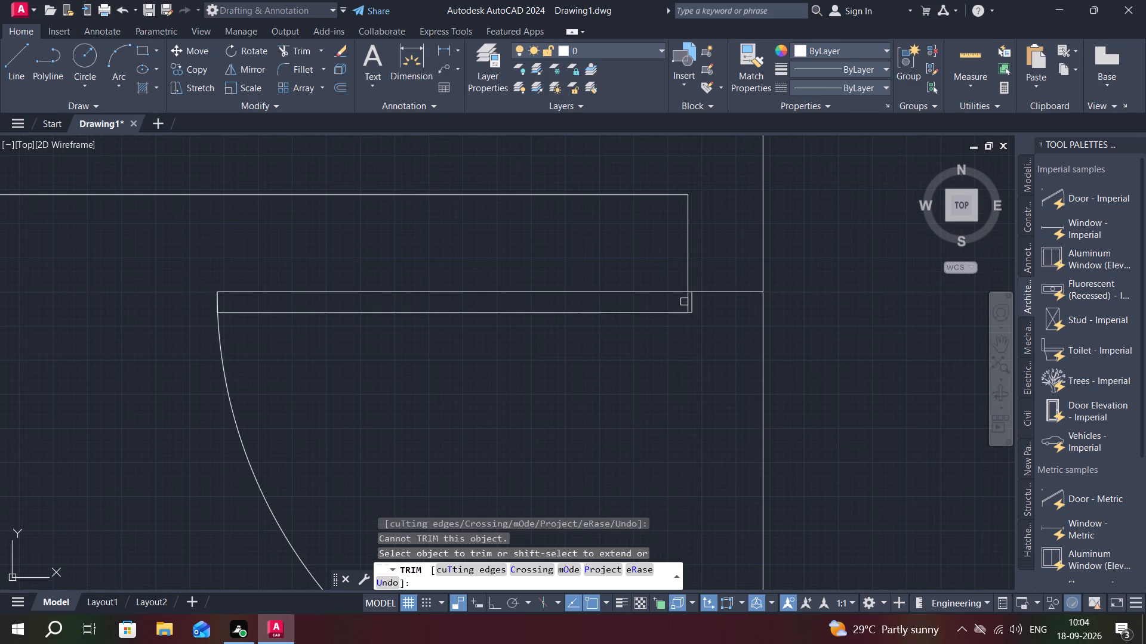
left_click(688, 302)
Trim the west wall's inner face line across the southeast room's door opening, including the piece within the door leaf.
scroll(633, 346, "down", 3)
scroll(568, 365, "down", 2)
scroll(758, 360, "up", 2)
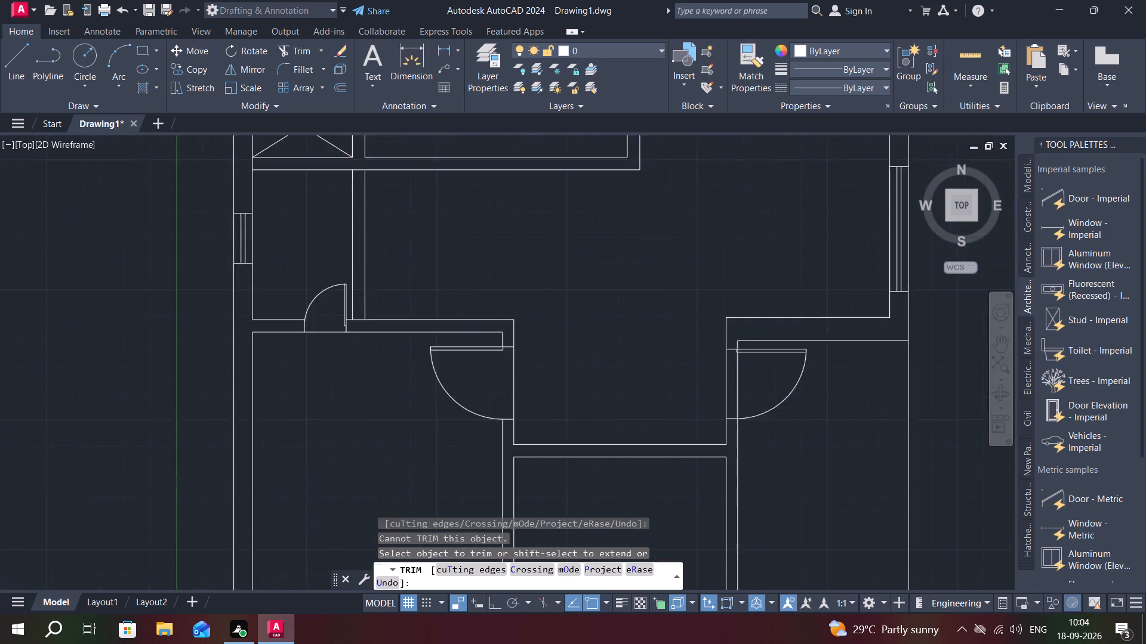
scroll(758, 360, "up", 4)
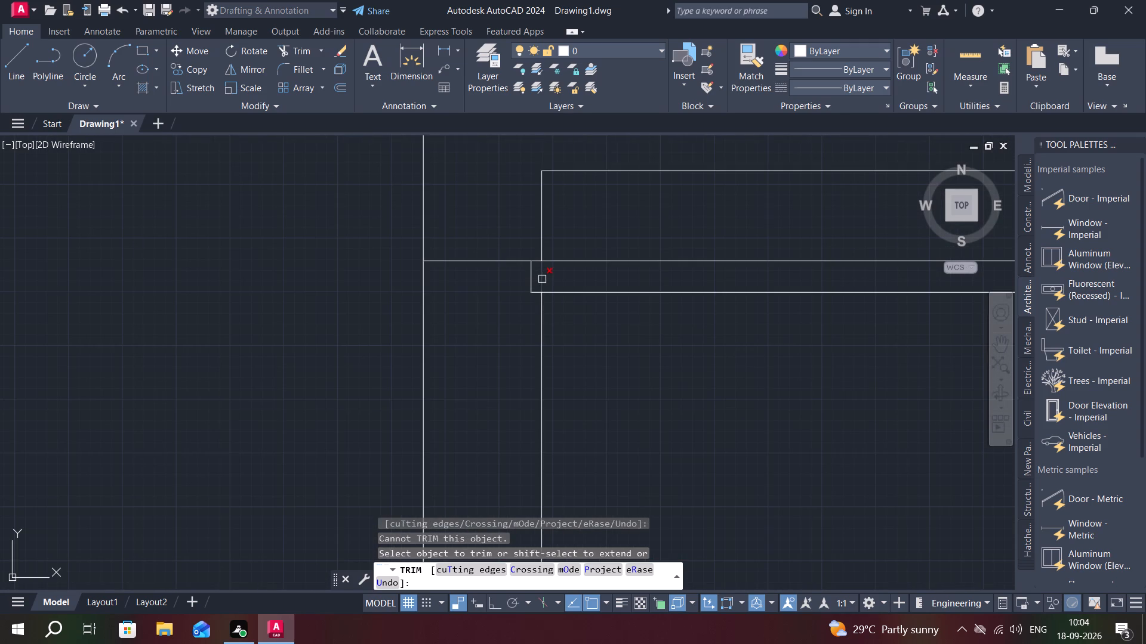
left_click(542, 279)
scroll(620, 330, "down", 3)
middle_click_drag(644, 339, 610, 299)
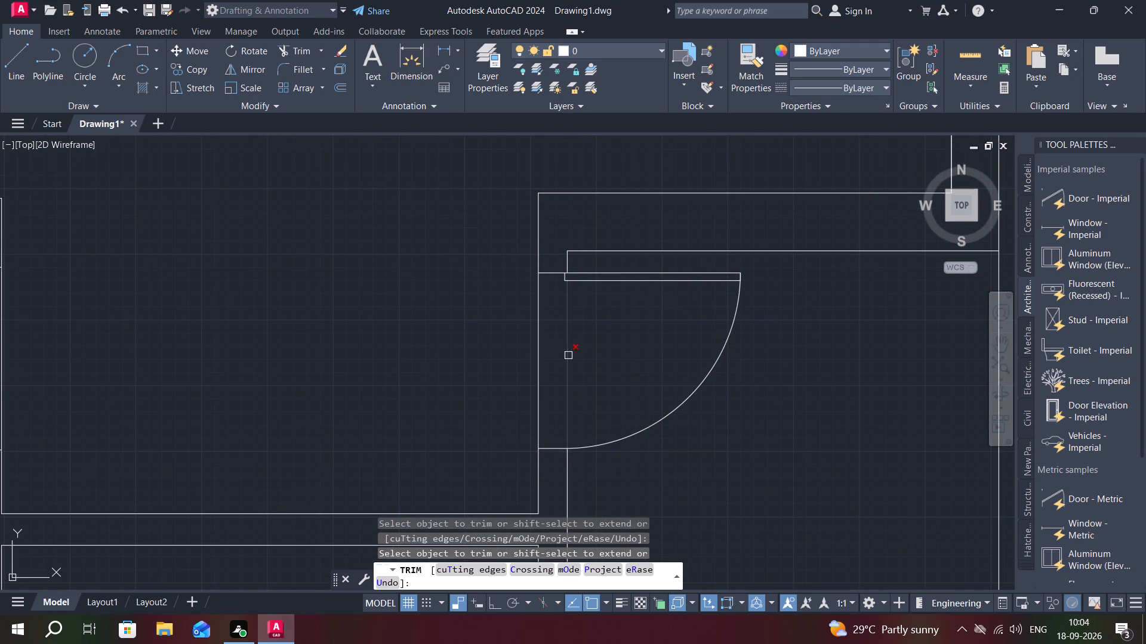
left_click(568, 355)
Trim the east wall's inner face line across the north-central room's door opening, including the piece within the door leaf.
scroll(421, 360, "down", 3)
middle_click_drag(328, 348, 420, 434)
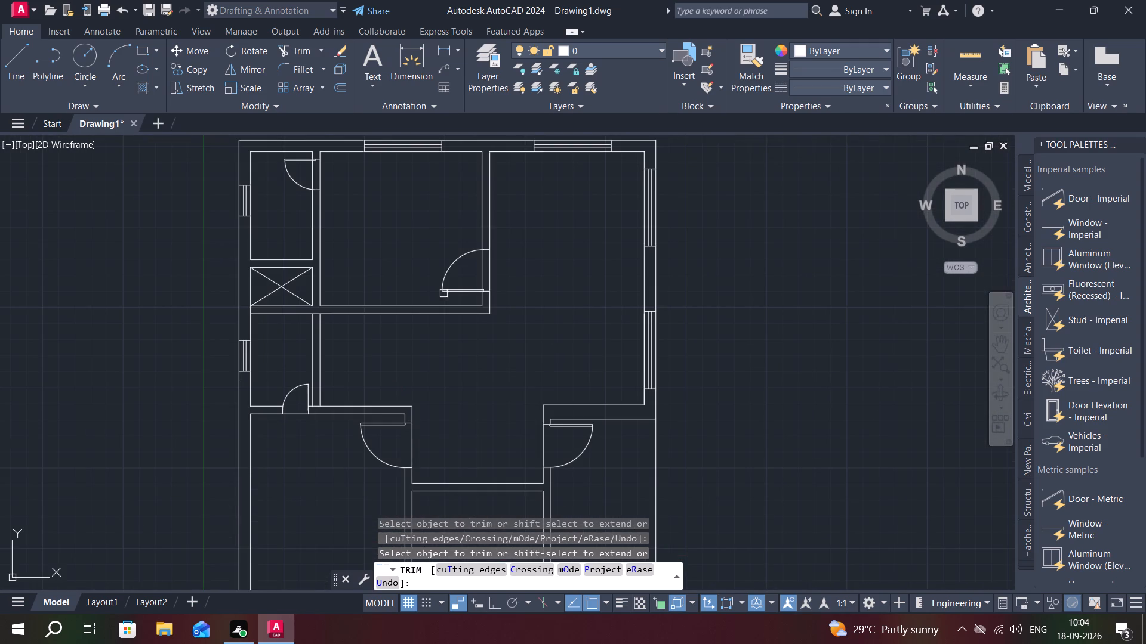
left_click(480, 280)
scroll(484, 288, "up", 4)
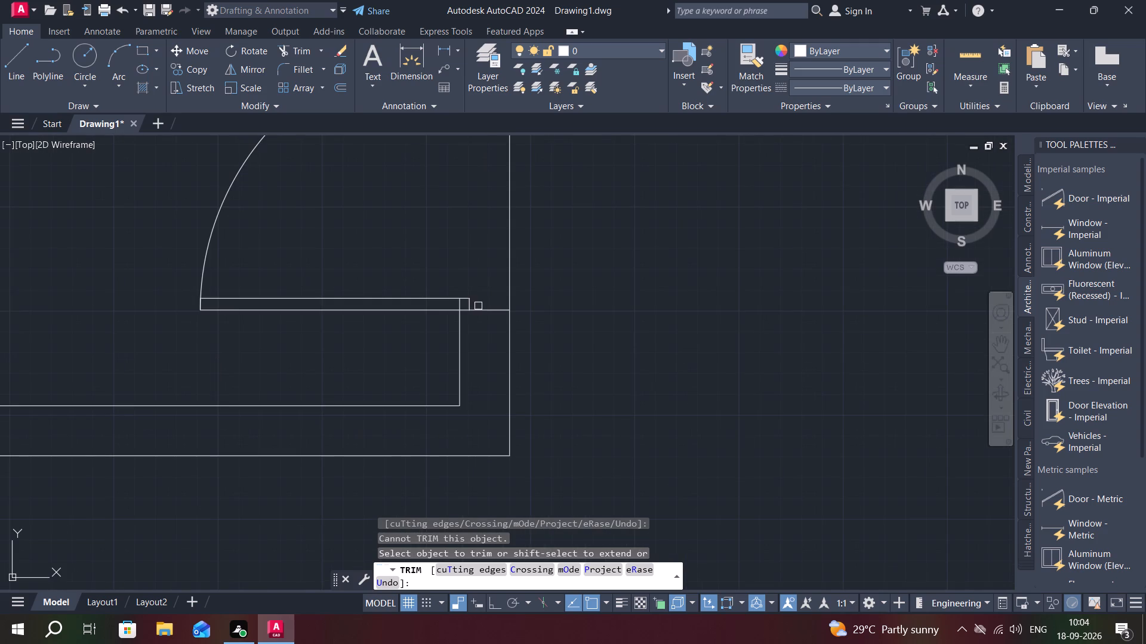
left_click(459, 304)
Trim the east wall's inner face line across the northwest room's door opening, including the piece within the door leaf.
scroll(588, 301, "down", 3)
scroll(686, 295, "down", 3)
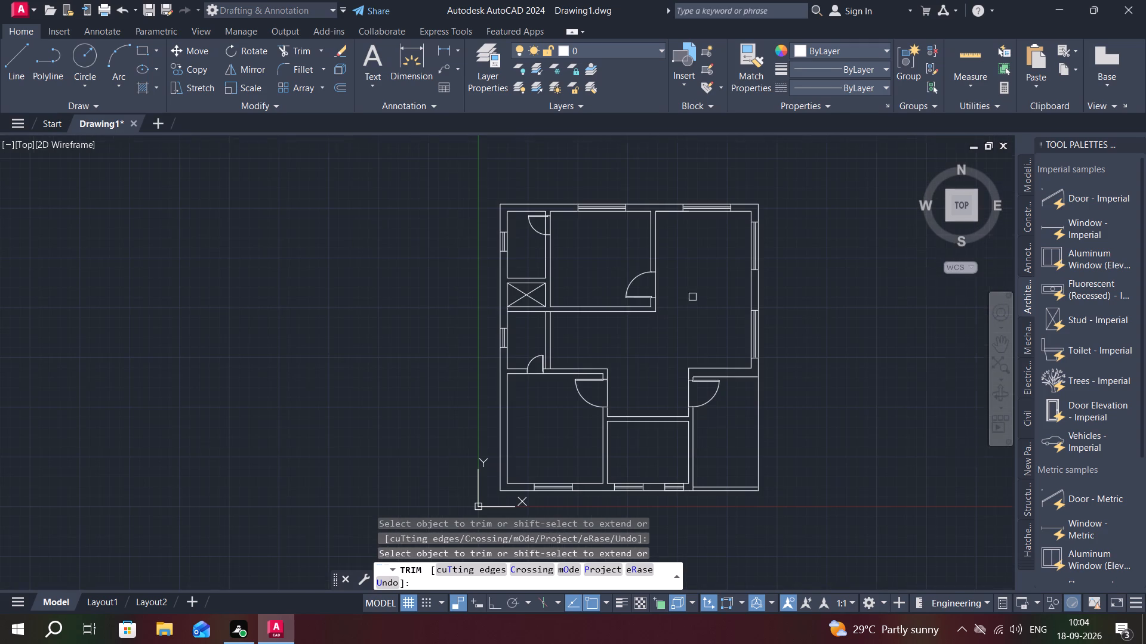
scroll(550, 225, "up", 4)
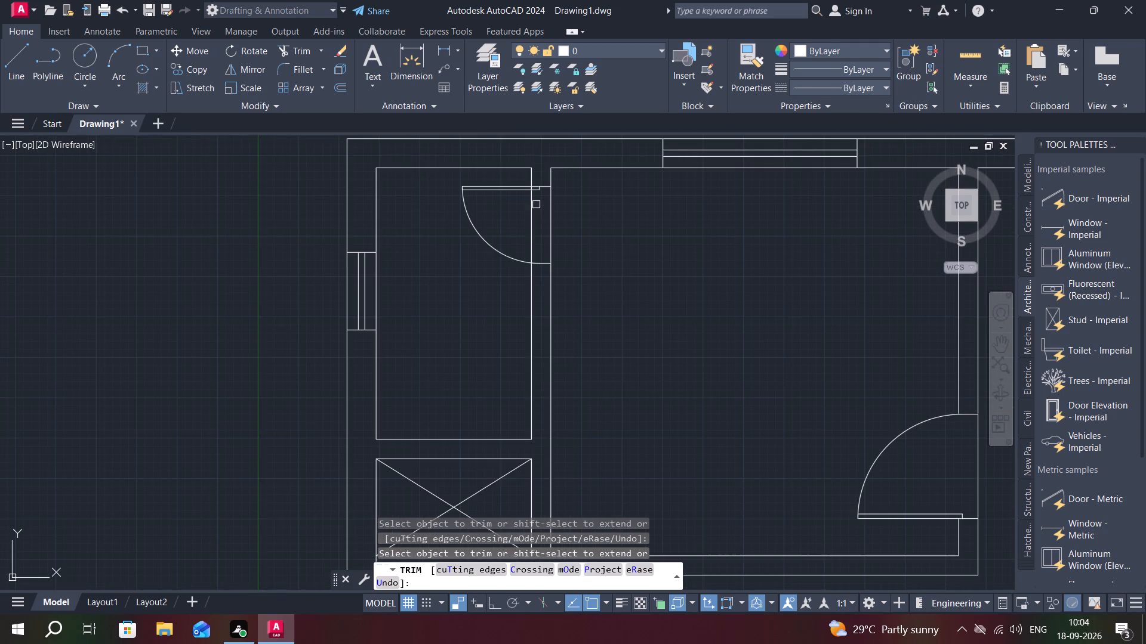
left_click(531, 203)
scroll(526, 186, "up", 3)
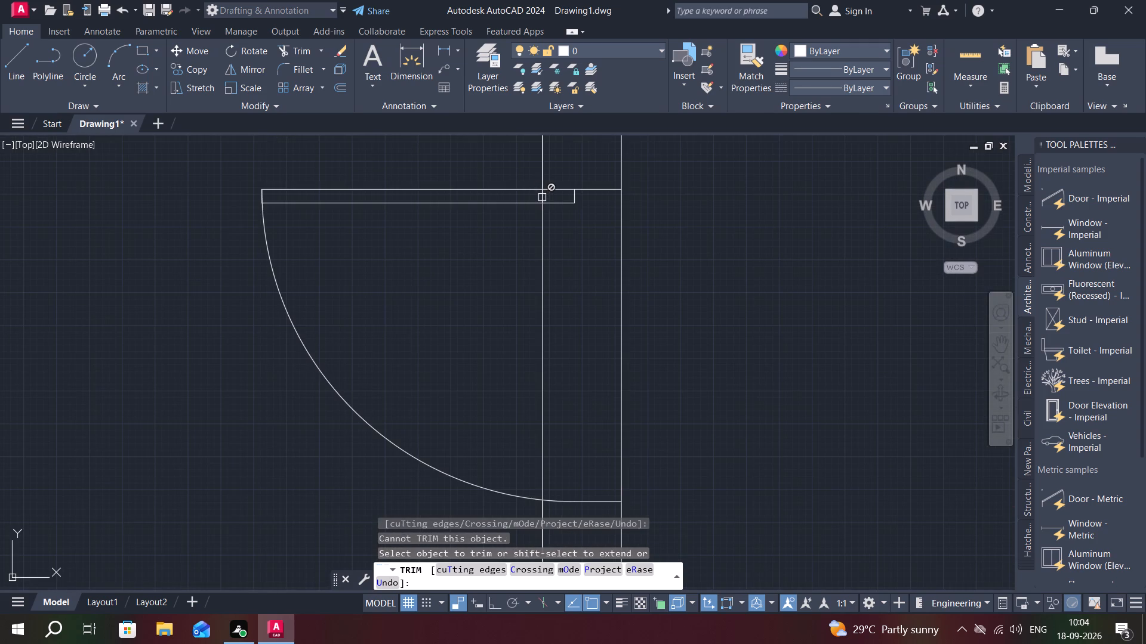
left_click(542, 197)
left_click(544, 221)
left_click(544, 196)
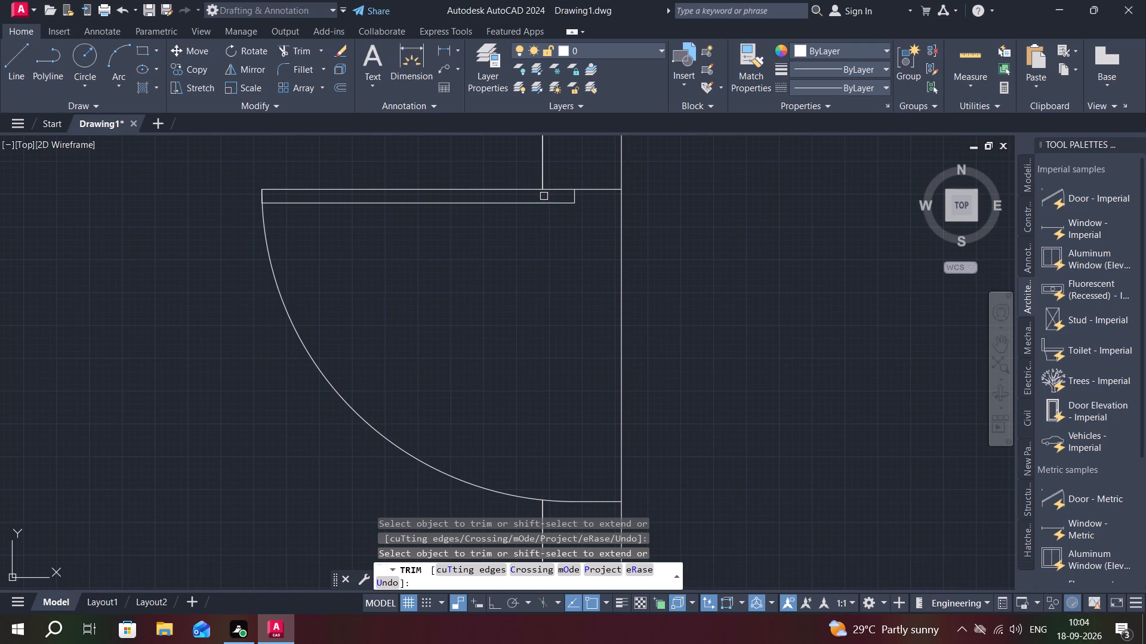
key("Escape")
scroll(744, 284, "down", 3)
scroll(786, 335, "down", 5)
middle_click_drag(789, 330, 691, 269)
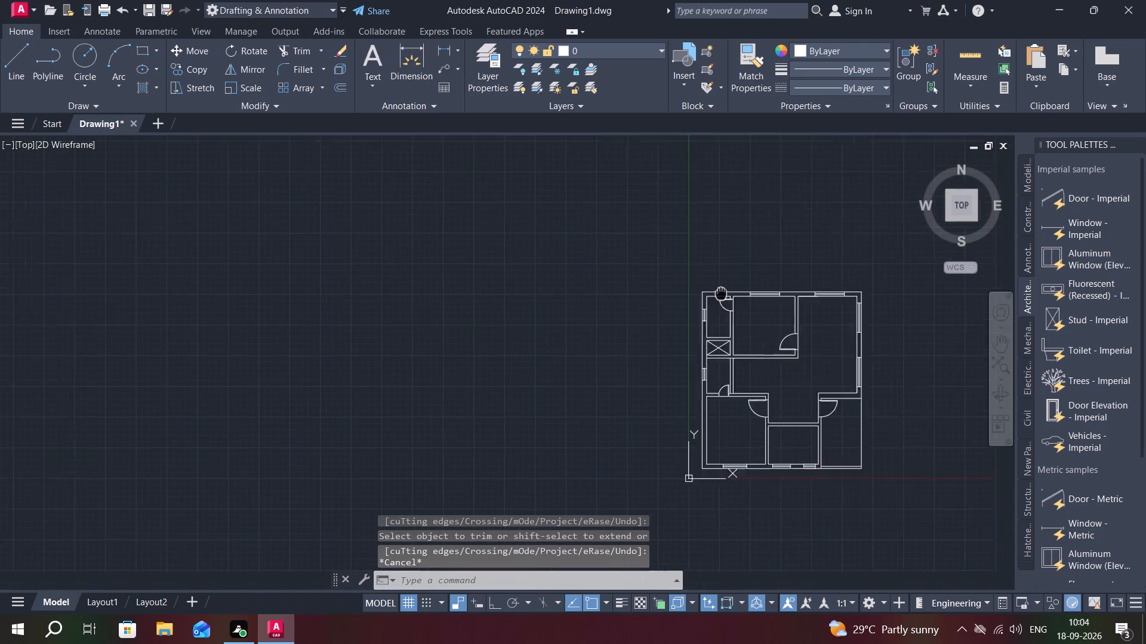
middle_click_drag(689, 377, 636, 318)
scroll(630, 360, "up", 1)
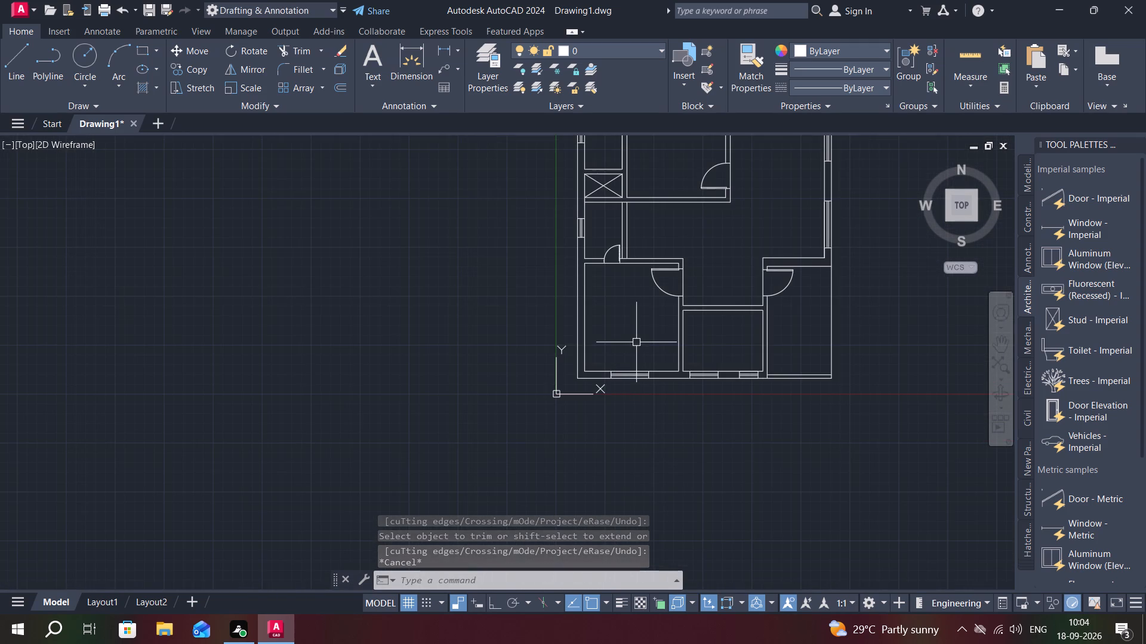
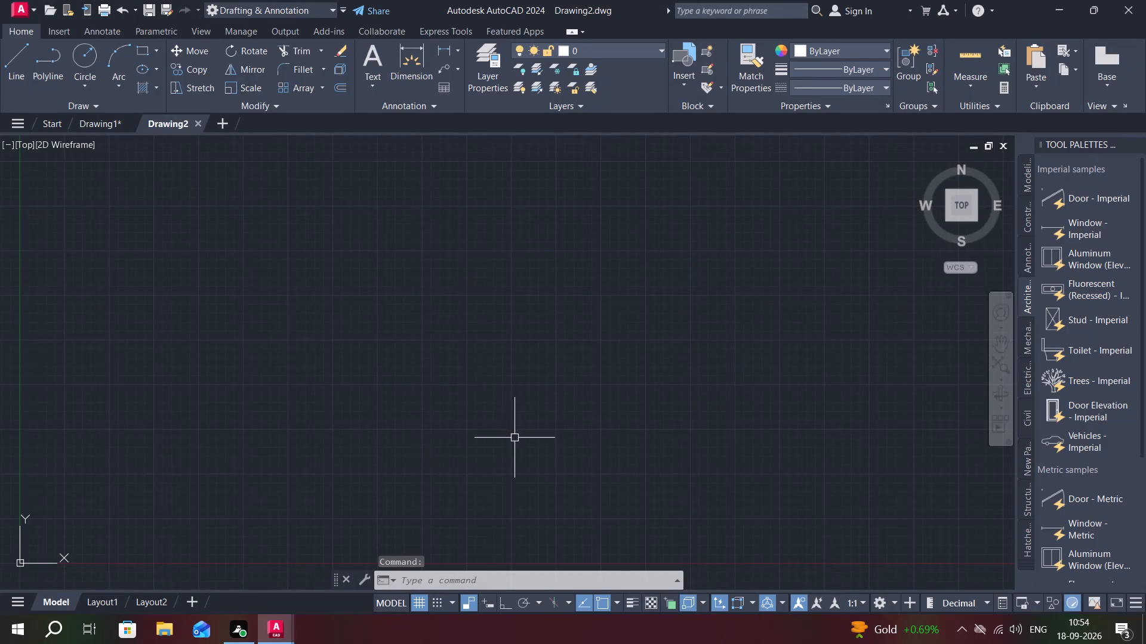
Switch back to the Drawing1 floor plan.
scroll(706, 385, "down", 7)
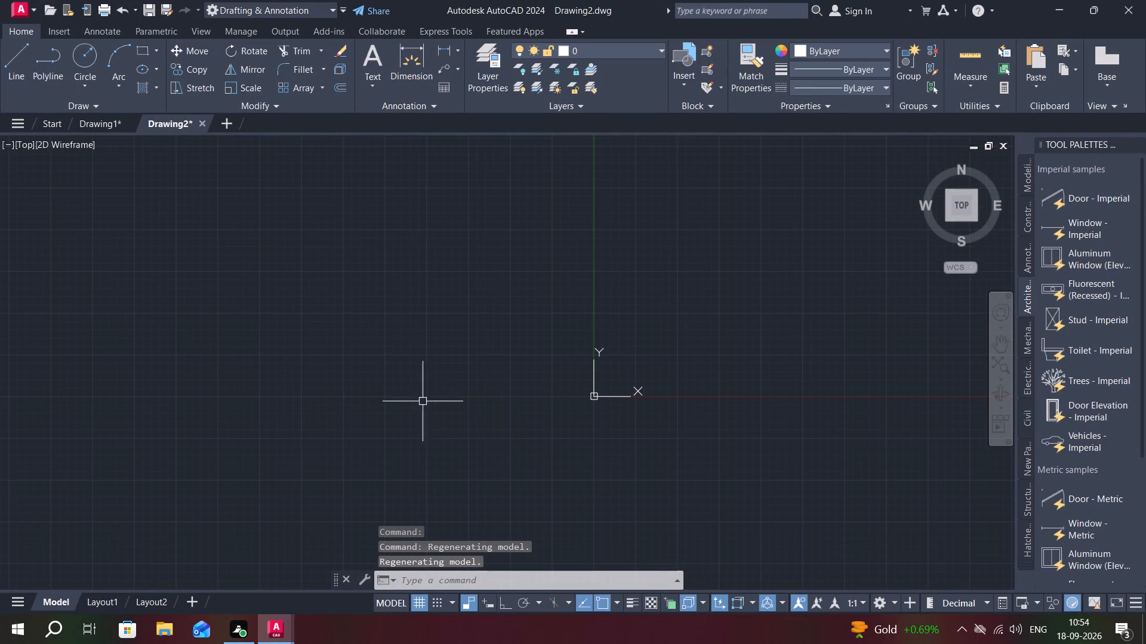
left_click(100, 123)
middle_click_drag(736, 274, 668, 426)
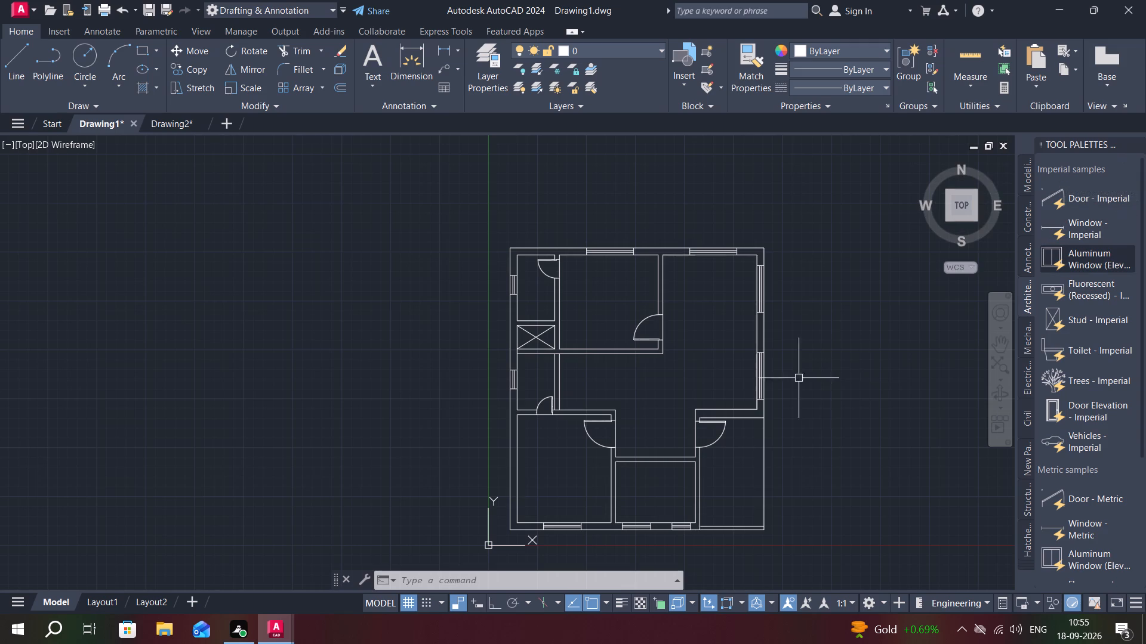
middle_click_drag(702, 406, 747, 294)
middle_click_drag(735, 299, 719, 336)
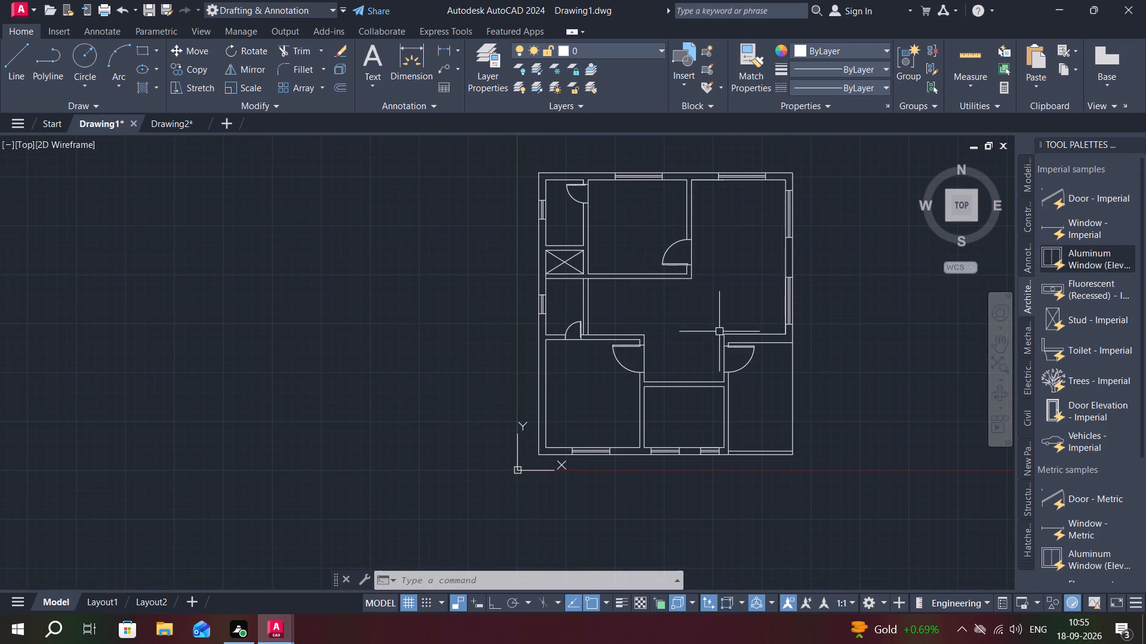
Browse the blocks in the House Designer.dwg sample through DesignCenter.
key("ctrl+2")
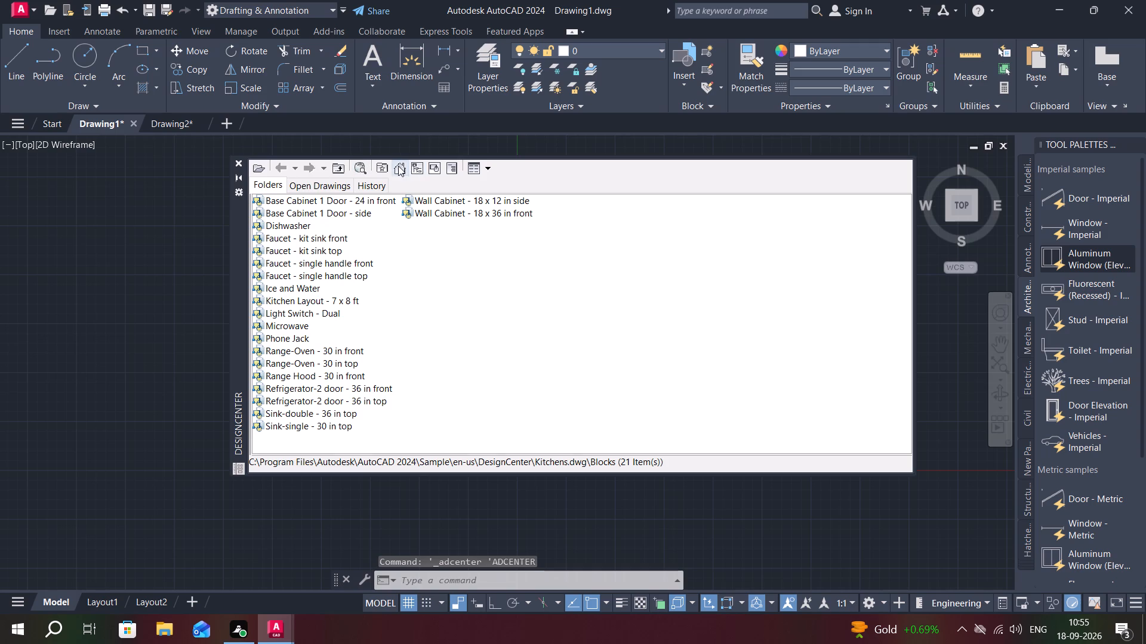
left_click(401, 168)
double_click(278, 224)
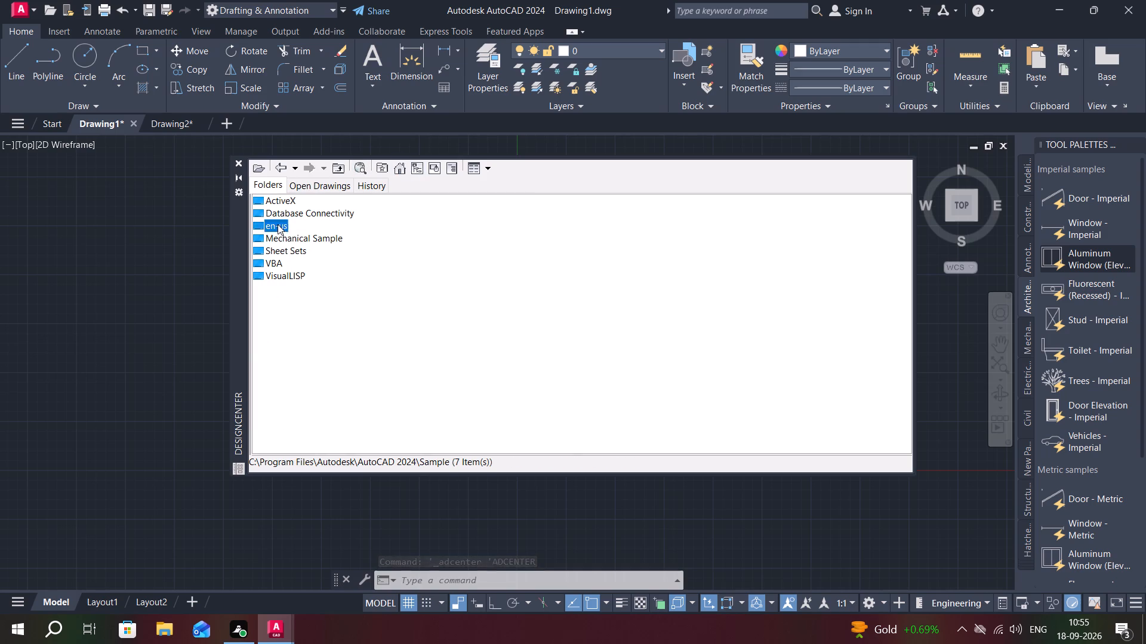
double_click(304, 197)
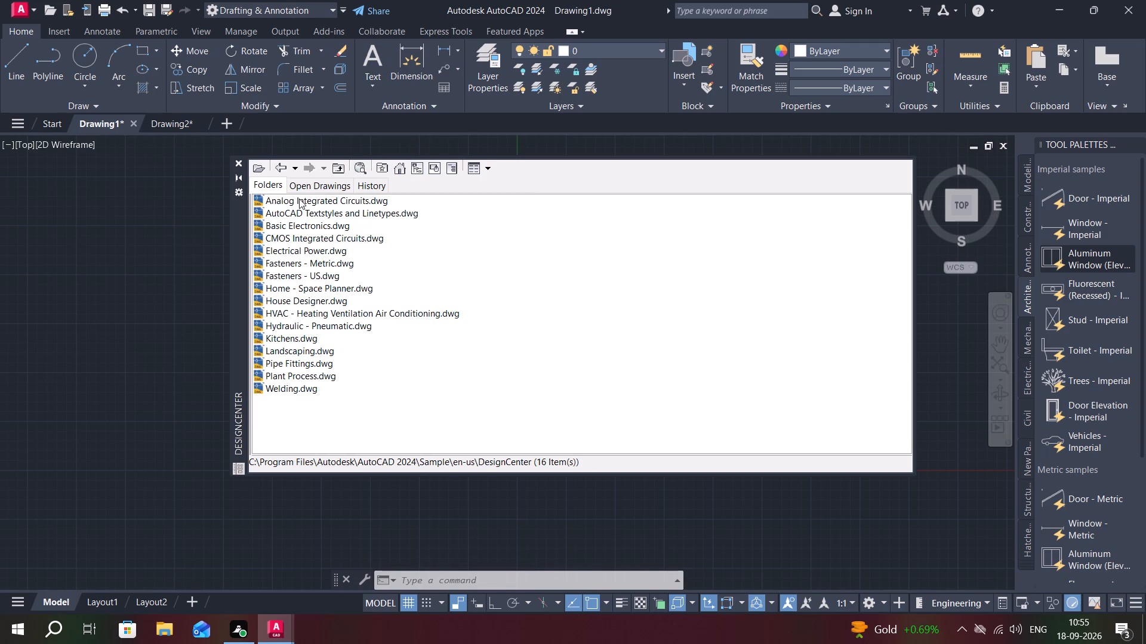
double_click(282, 298)
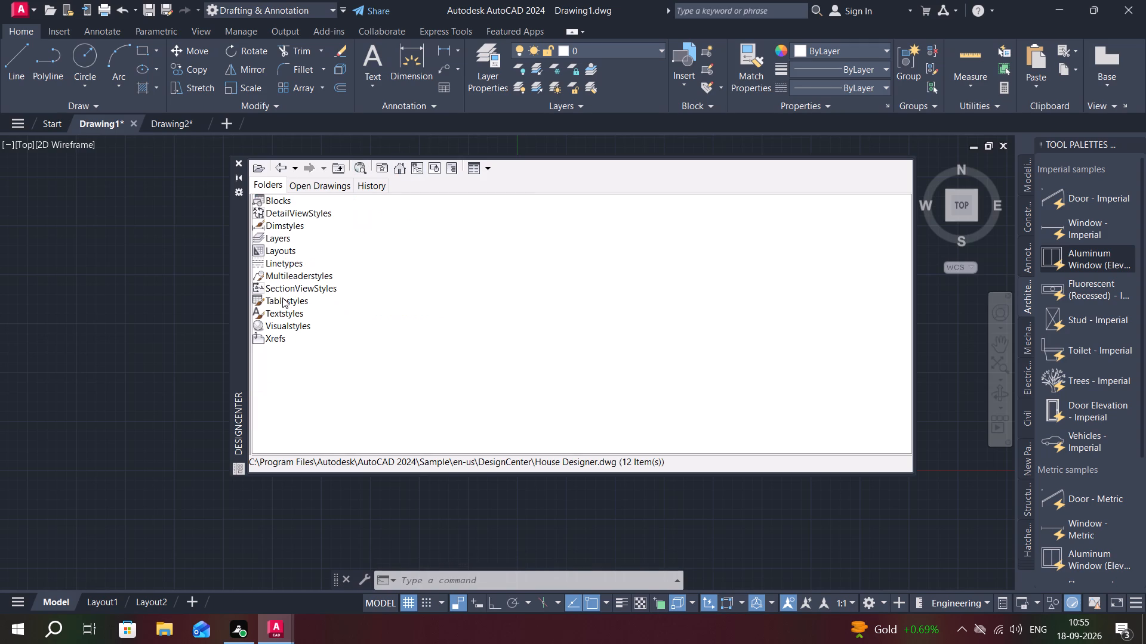
double_click(284, 198)
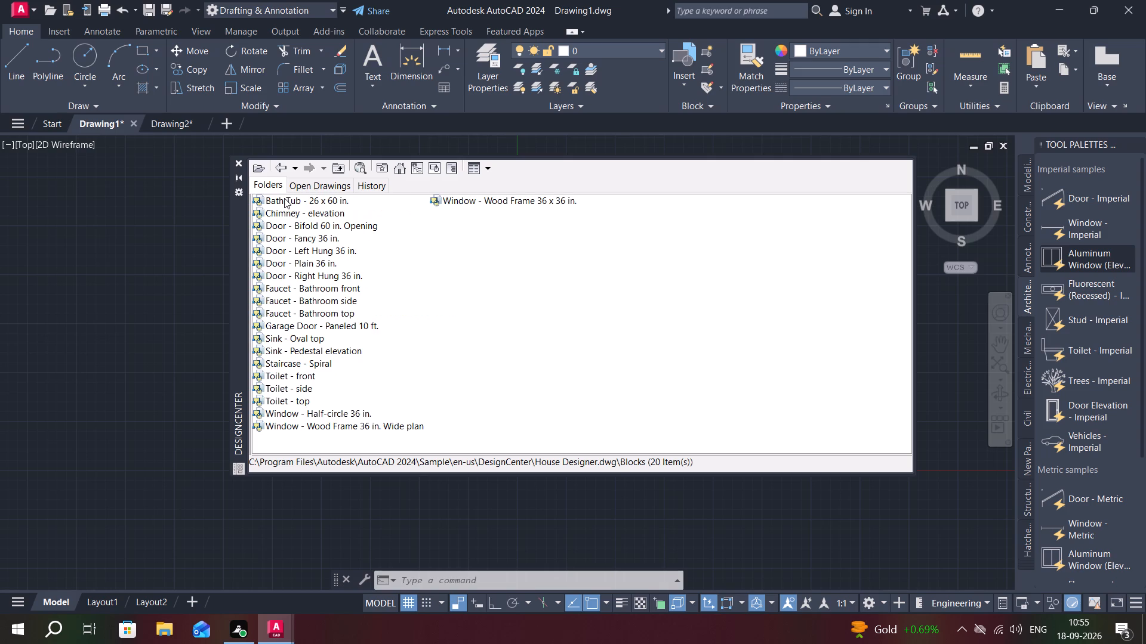
left_click(398, 165)
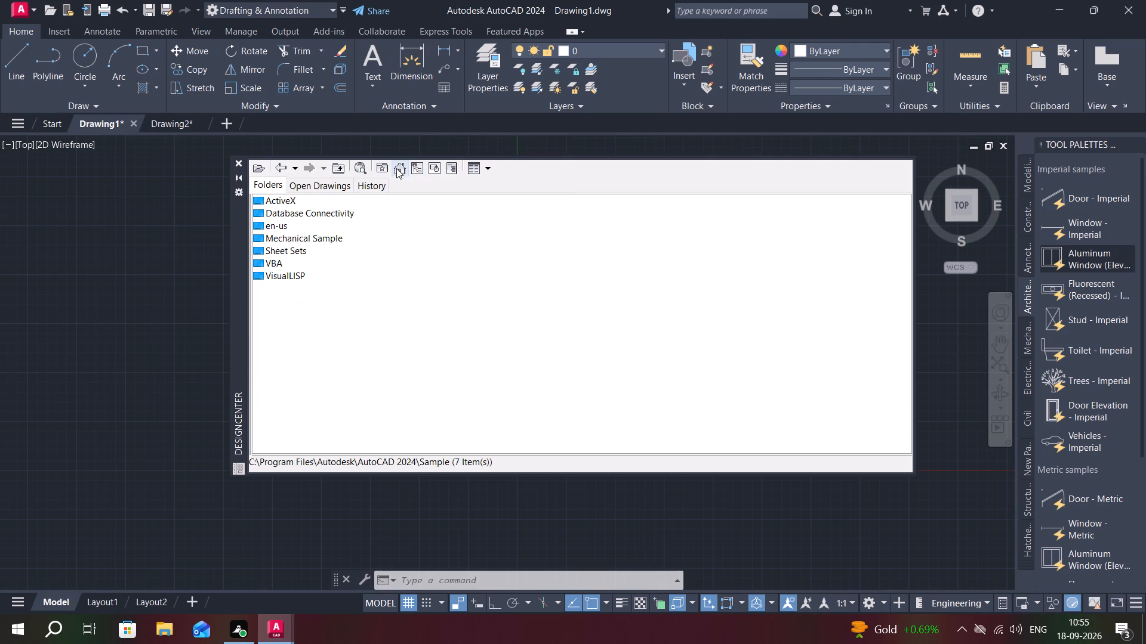
double_click(278, 227)
double_click(299, 197)
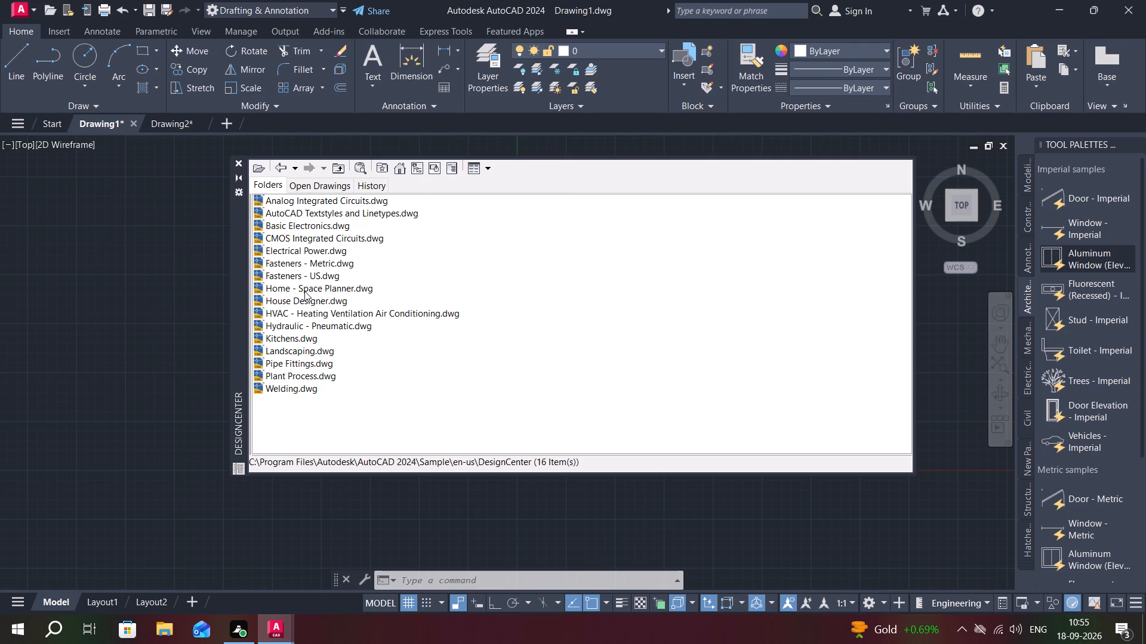
double_click(306, 299)
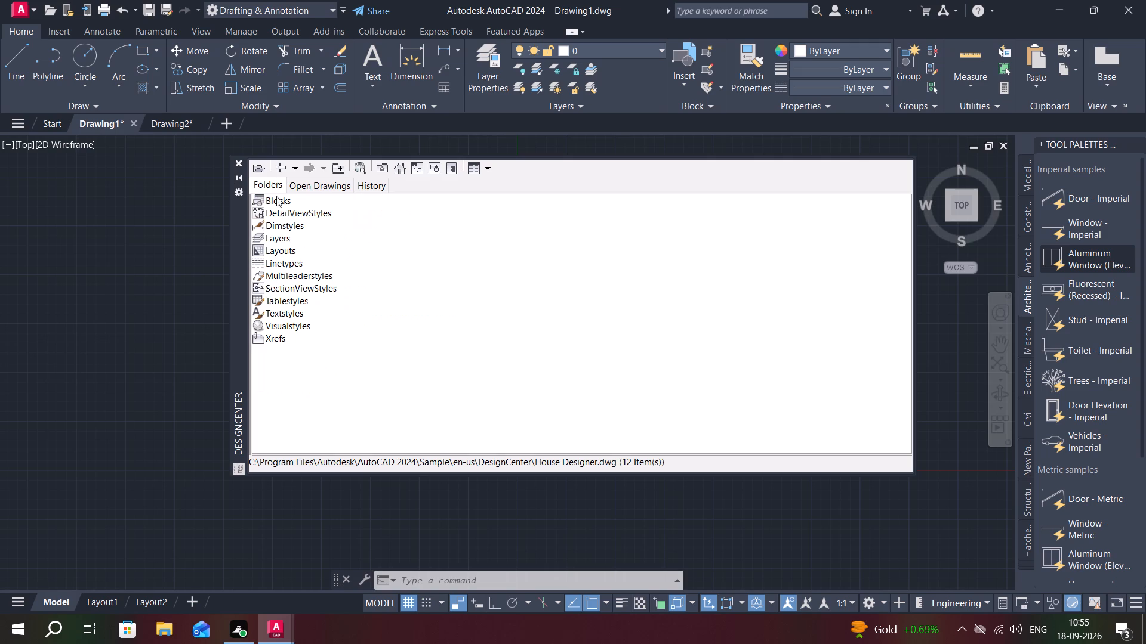
double_click(276, 196)
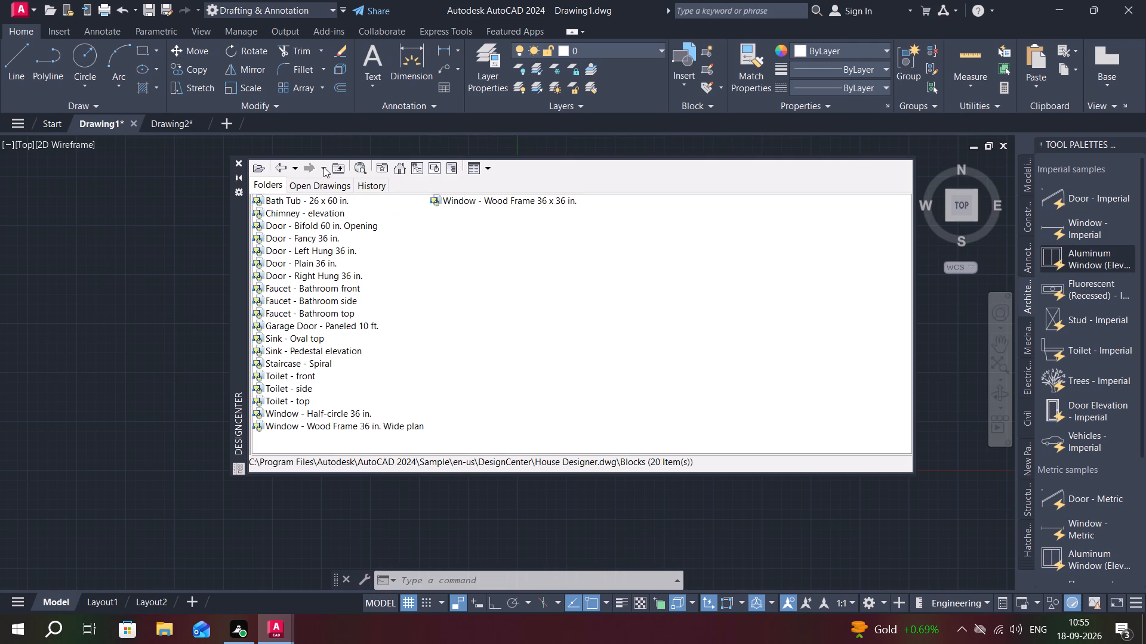
Insert the Bed - Queen block from Home - Space Planner.dwg into the empty area west of the floor plan, at default scale and rotation.
left_click(284, 165)
left_click(284, 165)
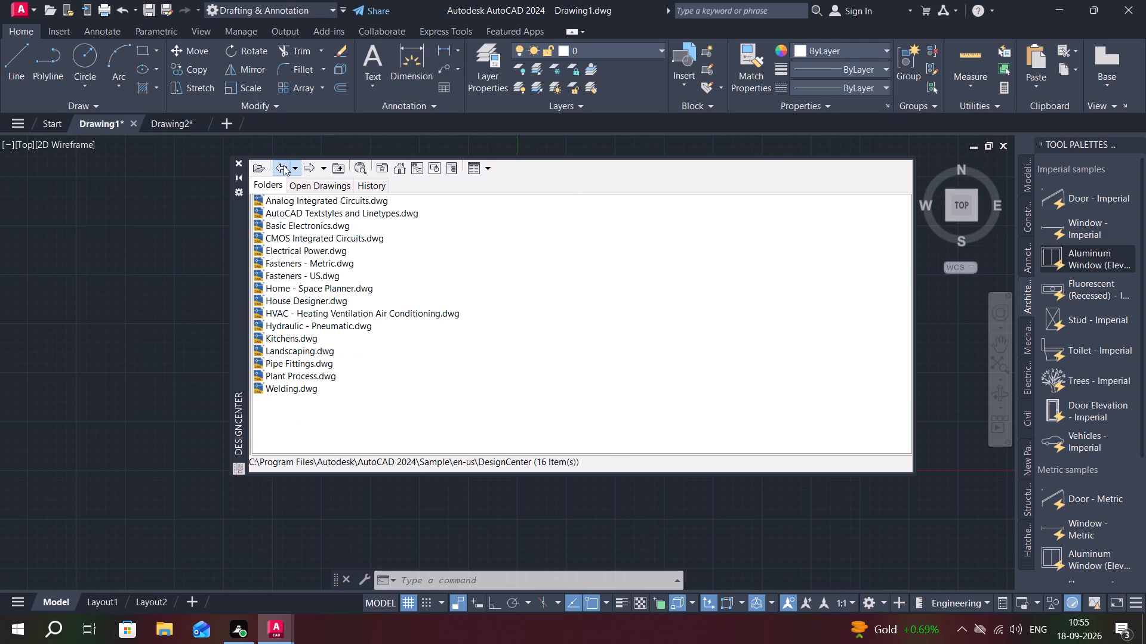
double_click(305, 286)
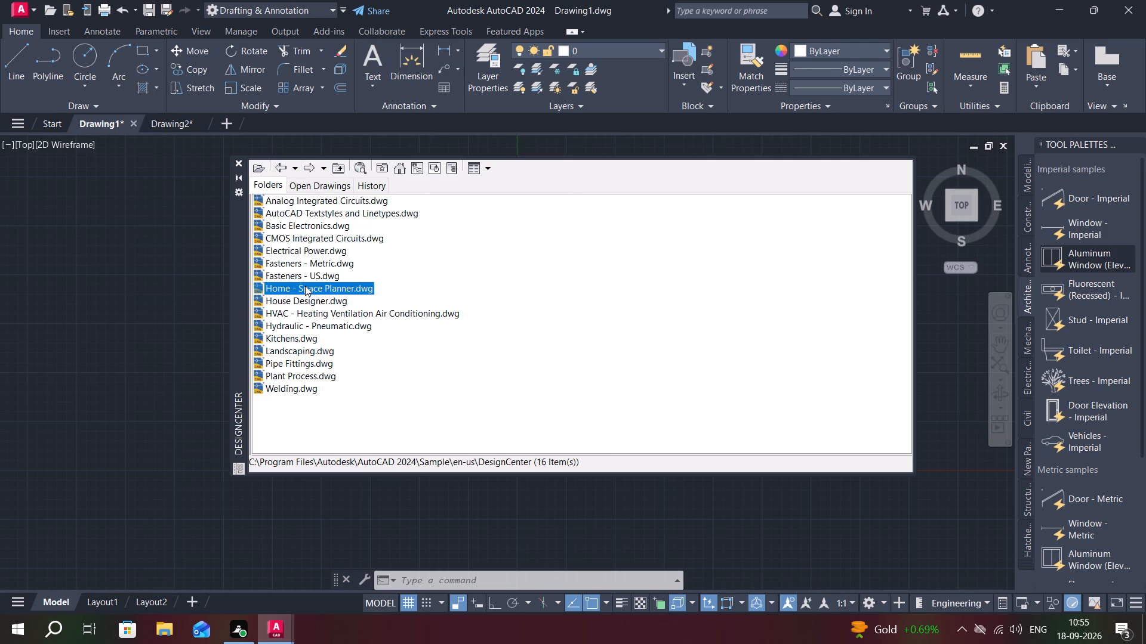
double_click(276, 203)
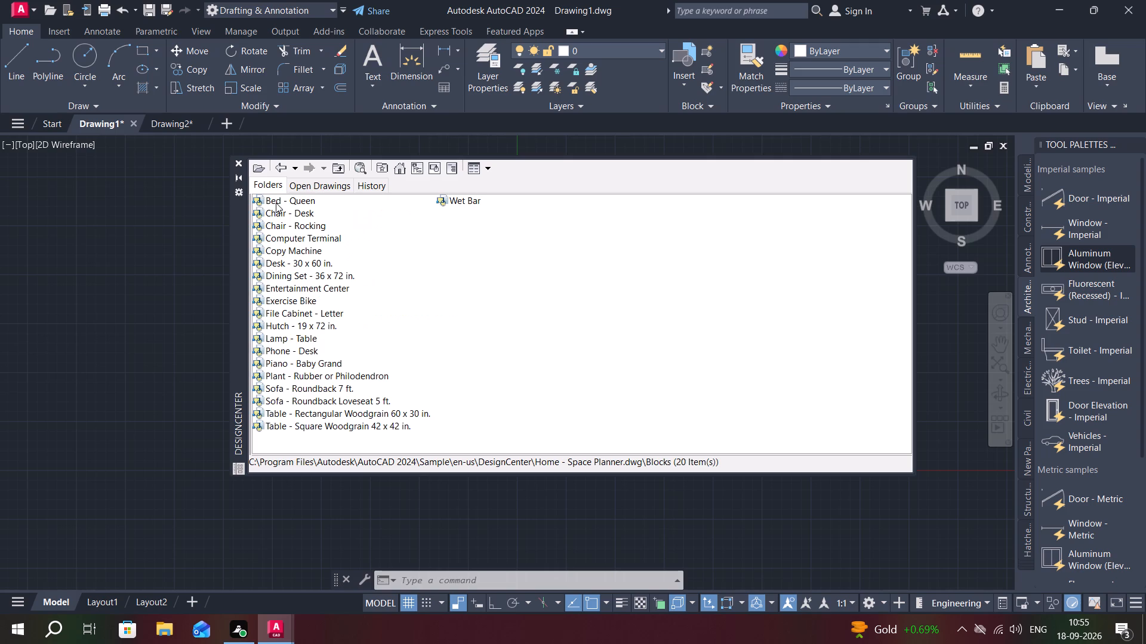
double_click(284, 193)
left_click(289, 199)
right_click(289, 197)
left_click(312, 202)
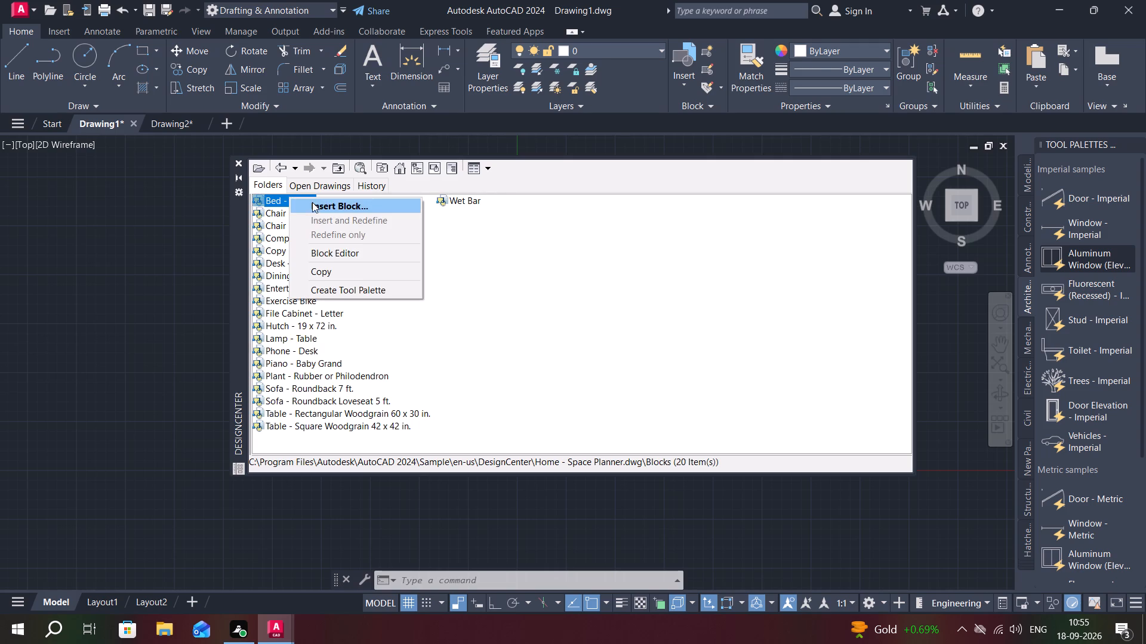
left_click(665, 403)
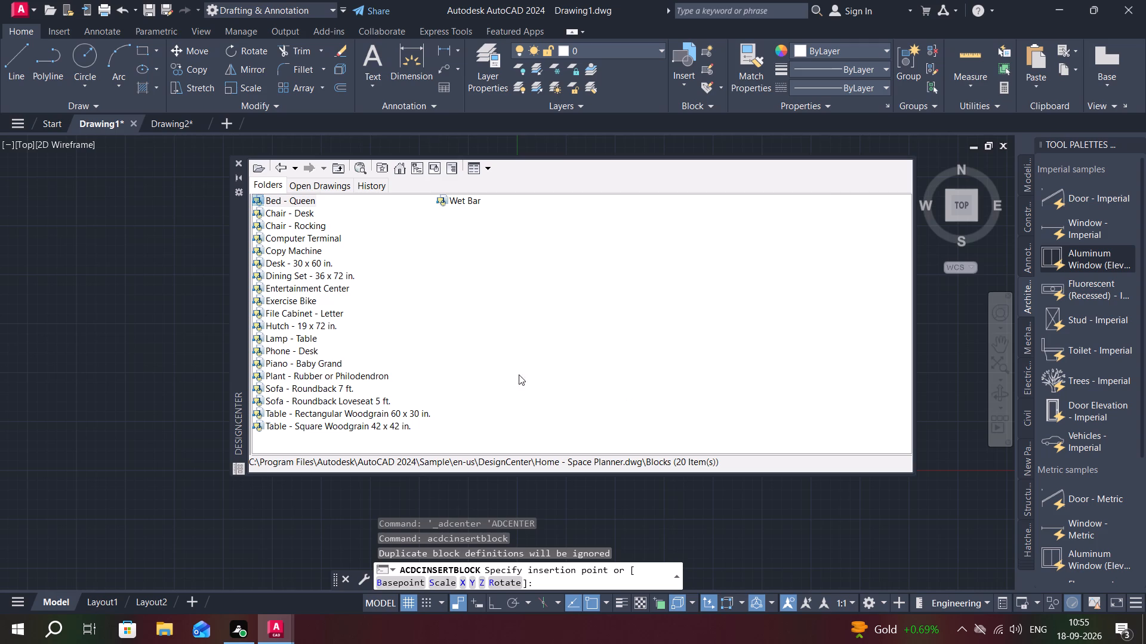
left_click(153, 276)
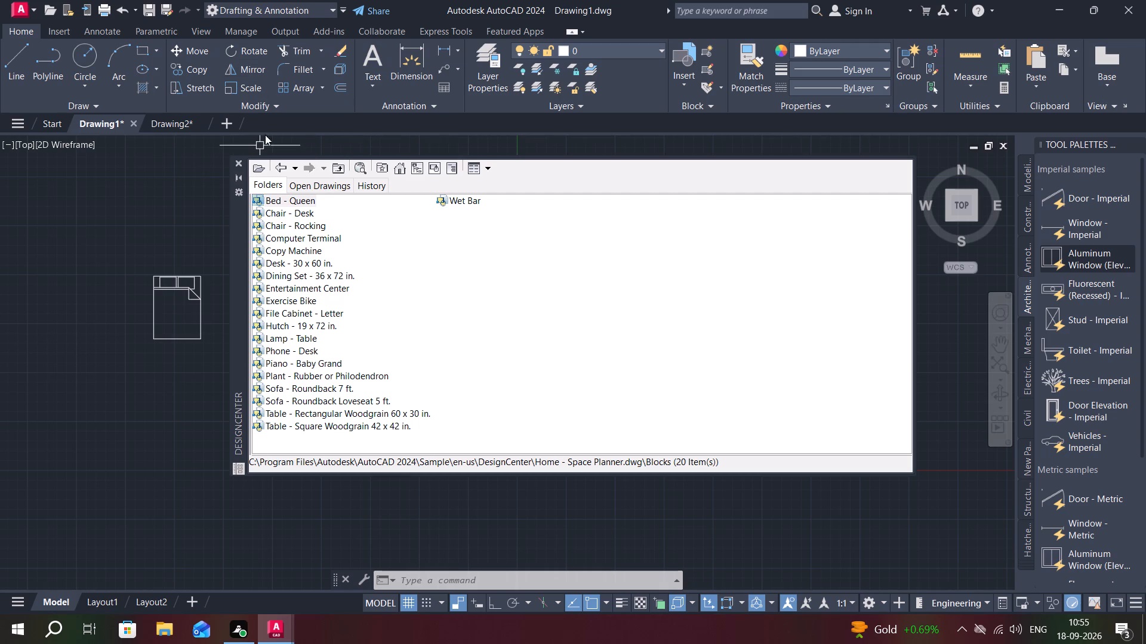
Insert the Sink-double - 36 in top block from Kitchens.dwg just below the bed, at default scale and rotation, and close DesignCenter.
left_click(275, 168)
left_click(277, 168)
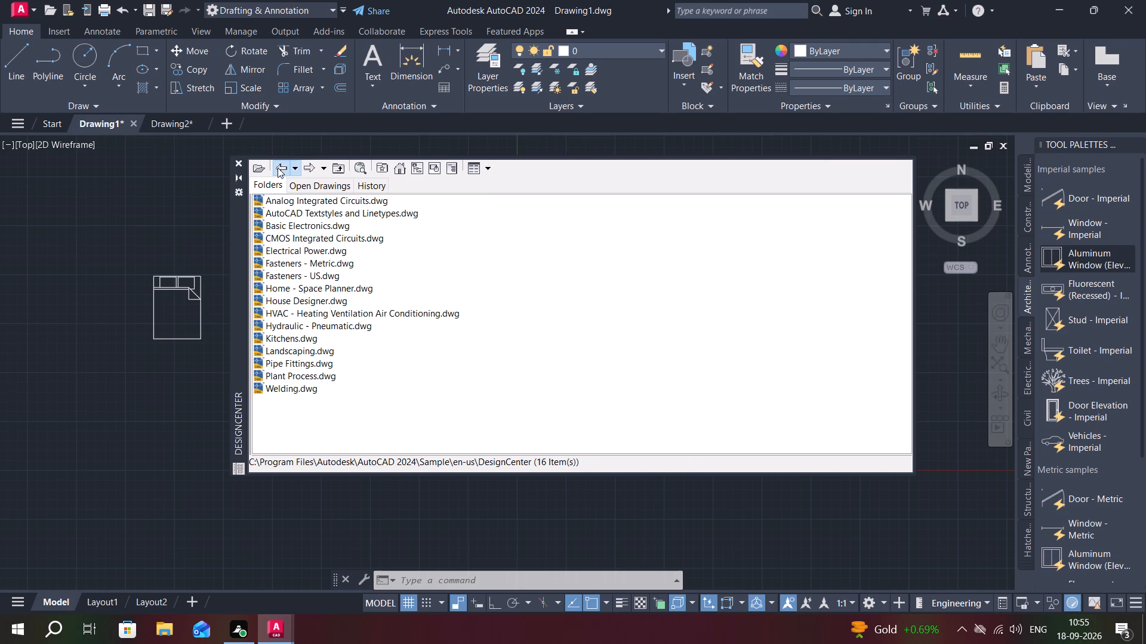
left_click(277, 340)
left_click(277, 340)
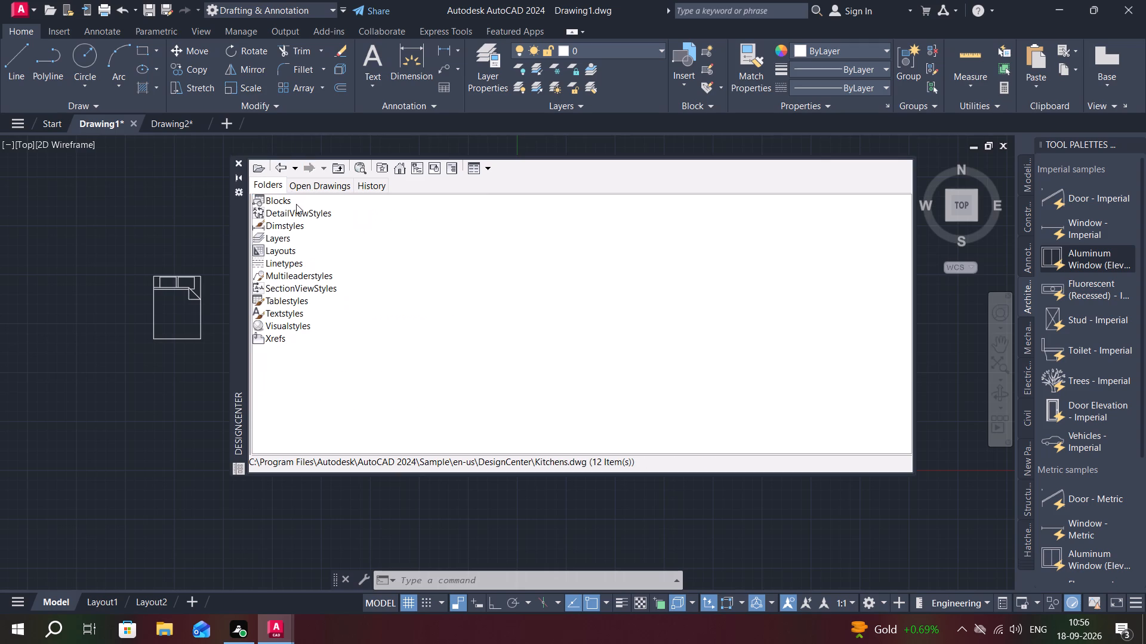
double_click(282, 199)
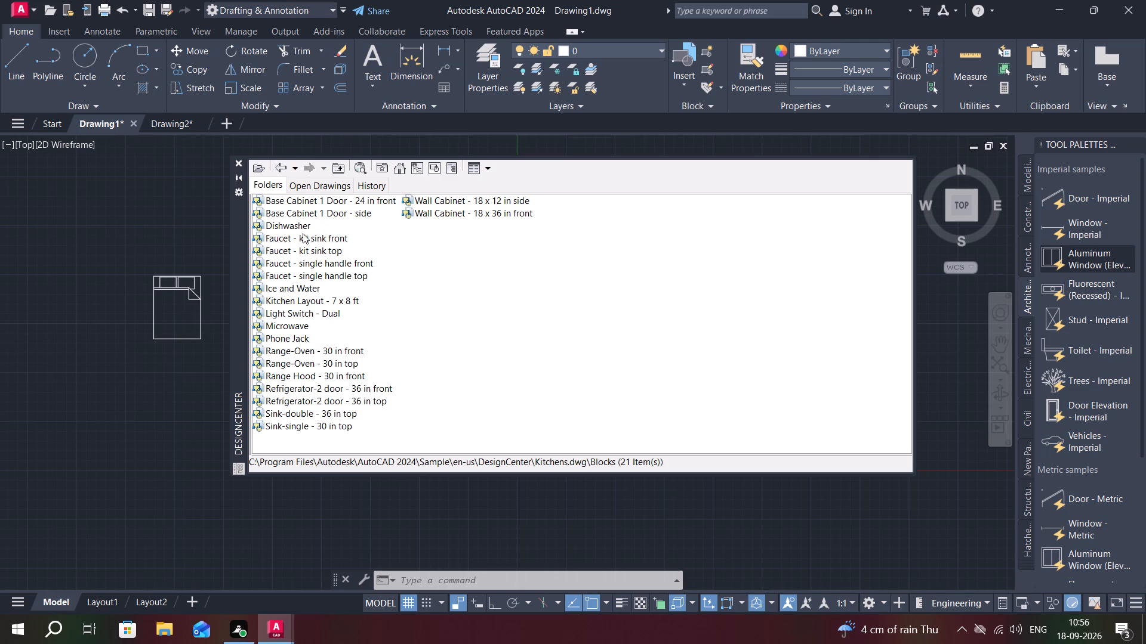
double_click(276, 423)
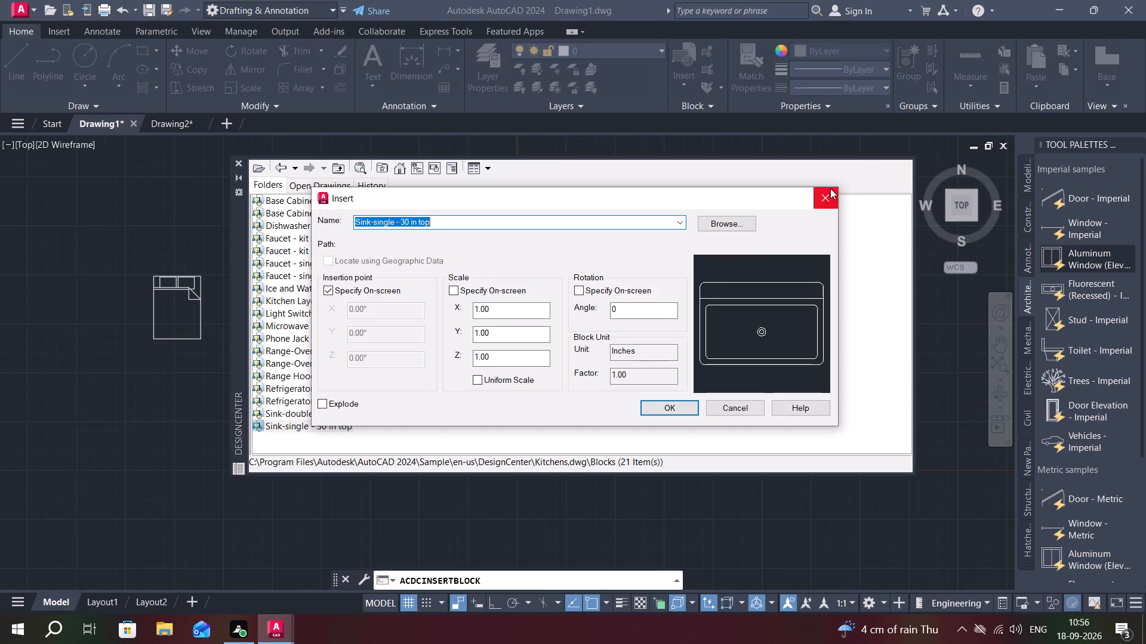
left_click(815, 201)
left_click(316, 409)
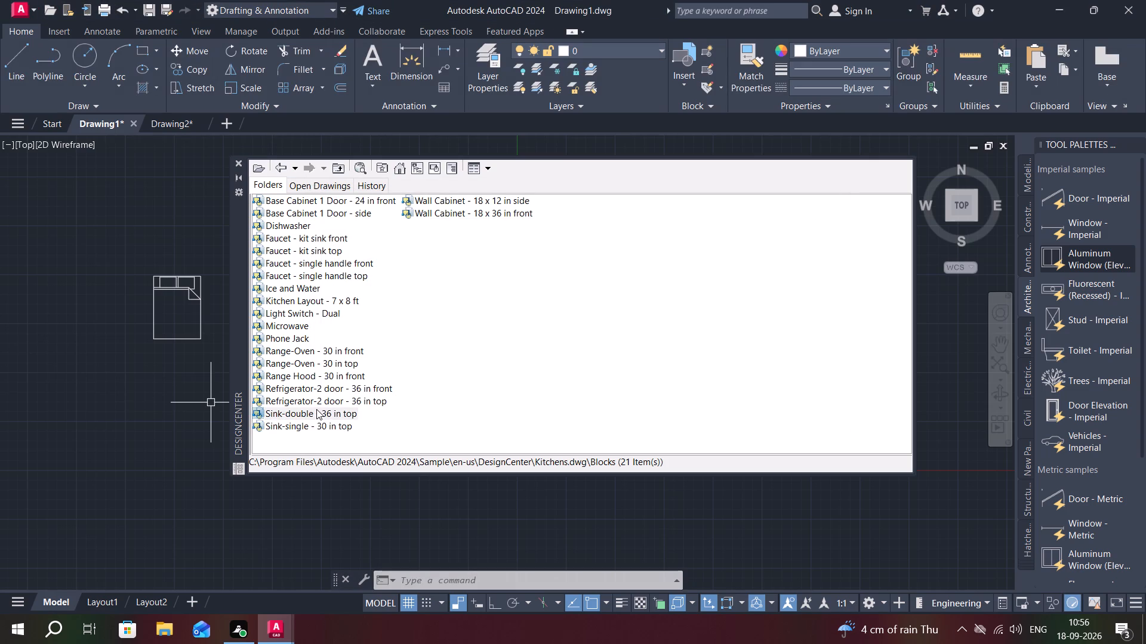
double_click(318, 411)
left_click(319, 411)
left_click(313, 415)
right_click(310, 417)
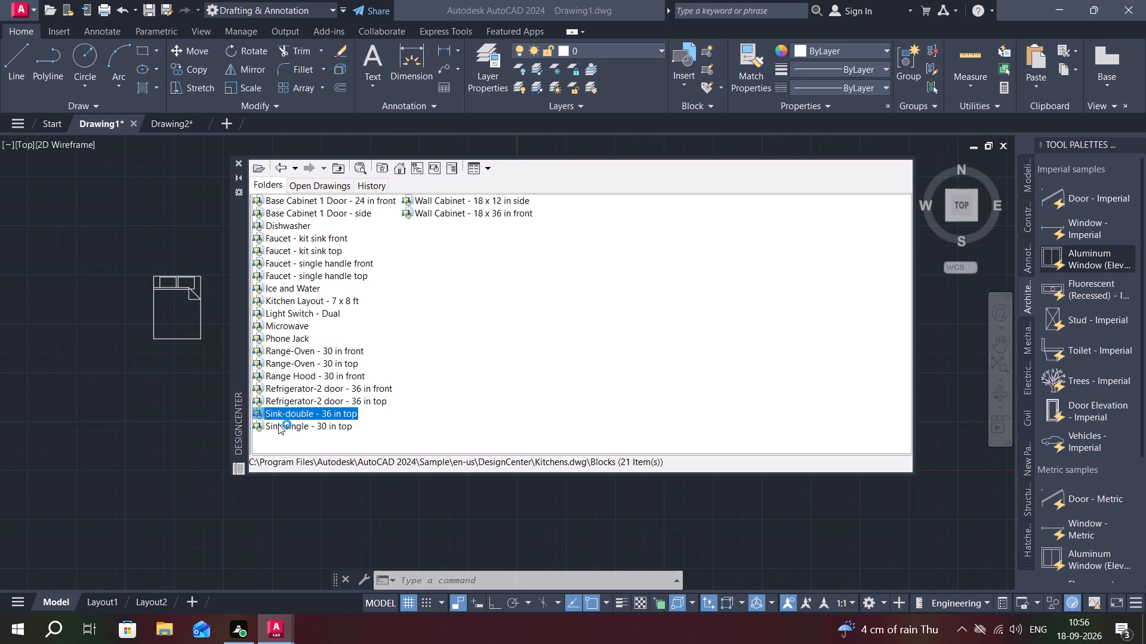
double_click(308, 413)
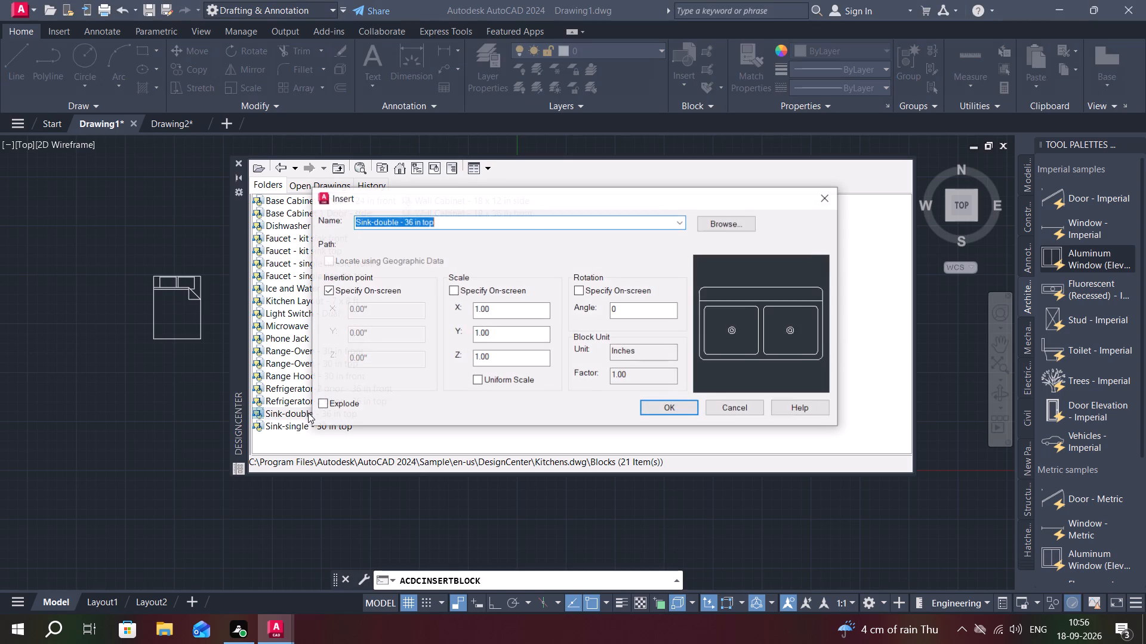
left_click(675, 403)
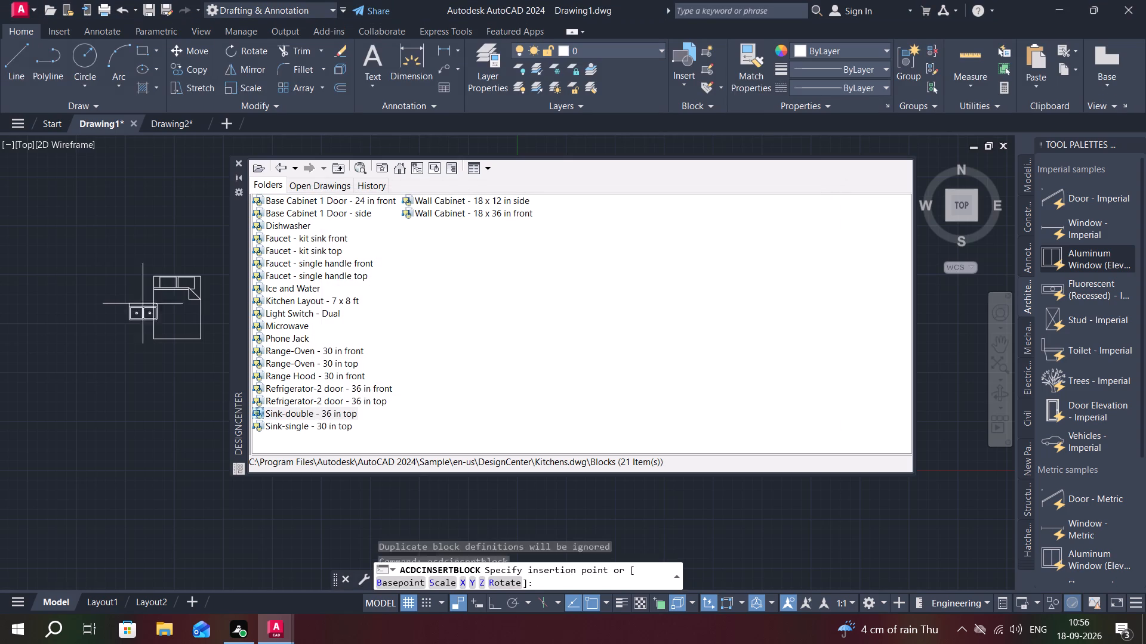
left_click(170, 350)
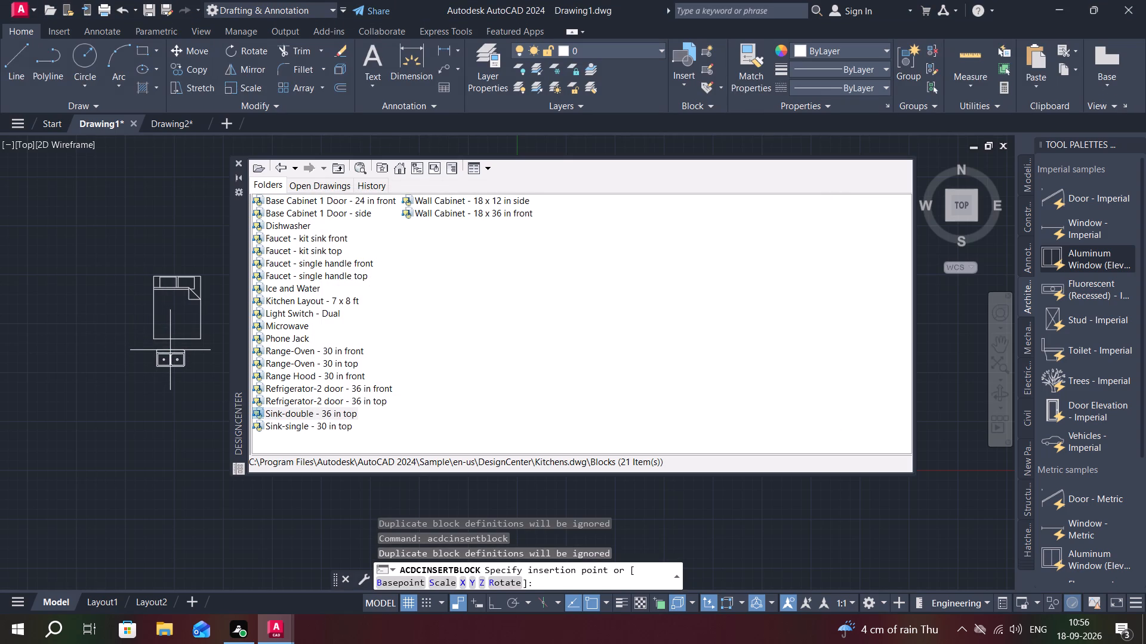
left_click(235, 157)
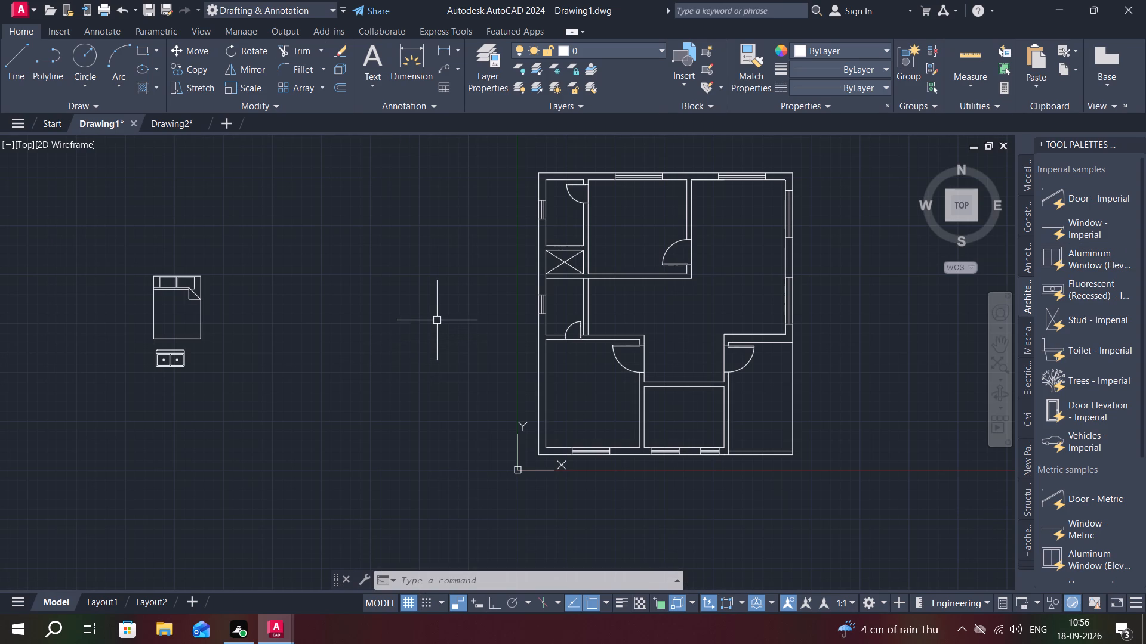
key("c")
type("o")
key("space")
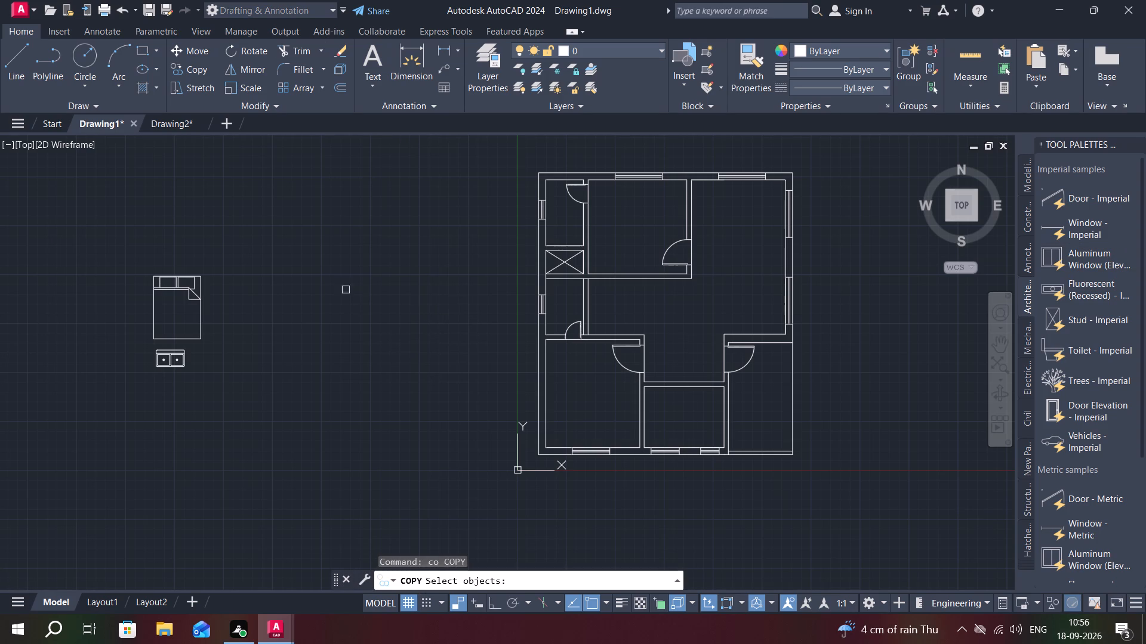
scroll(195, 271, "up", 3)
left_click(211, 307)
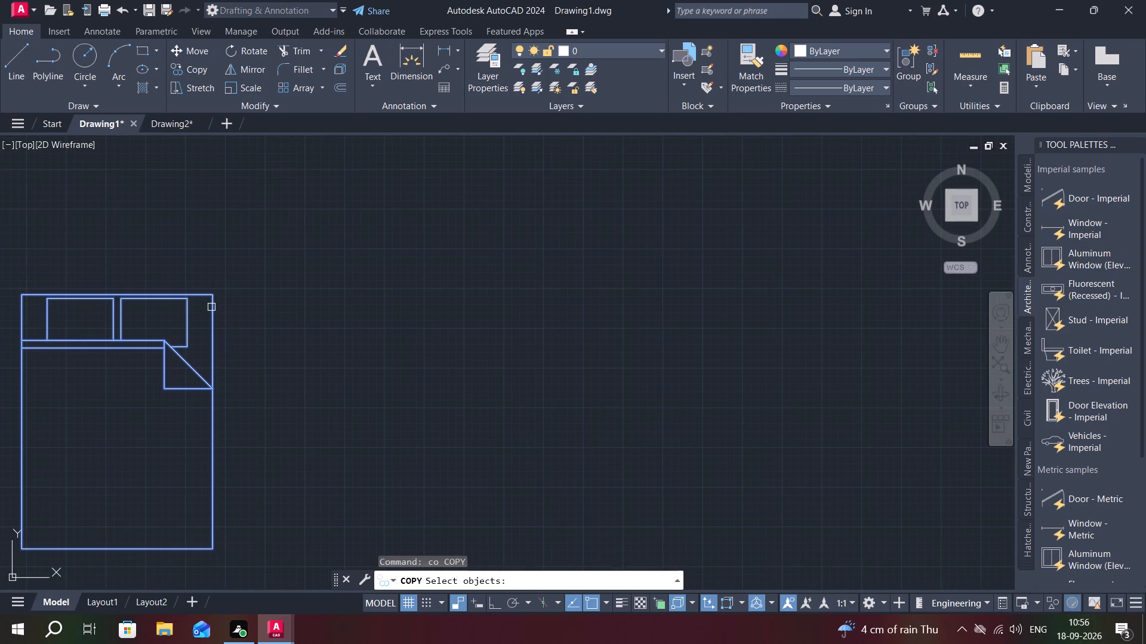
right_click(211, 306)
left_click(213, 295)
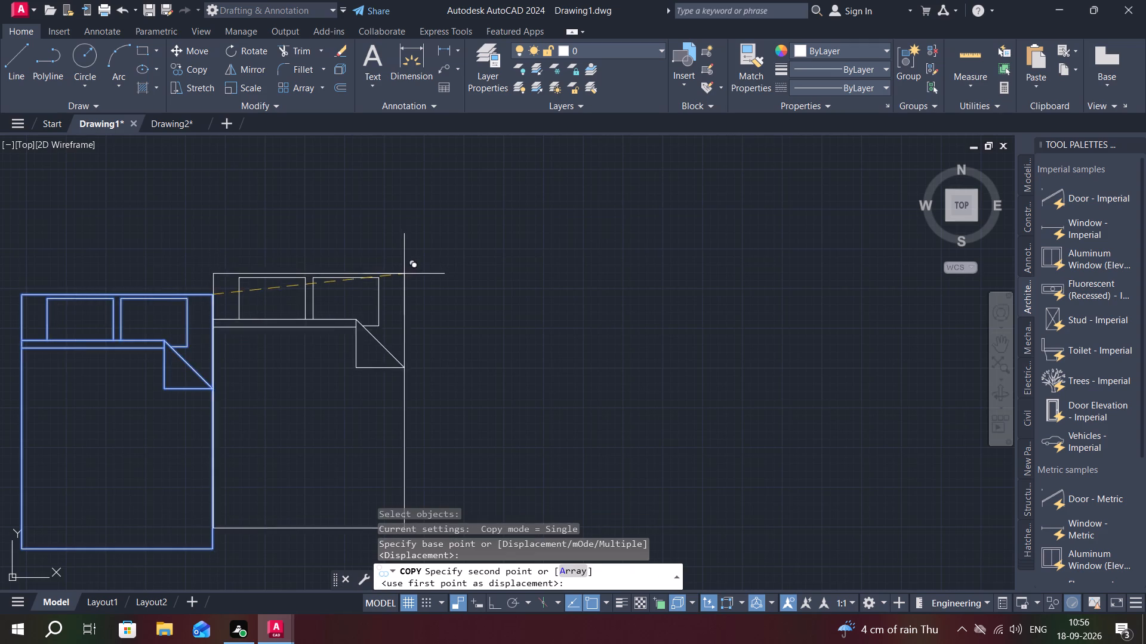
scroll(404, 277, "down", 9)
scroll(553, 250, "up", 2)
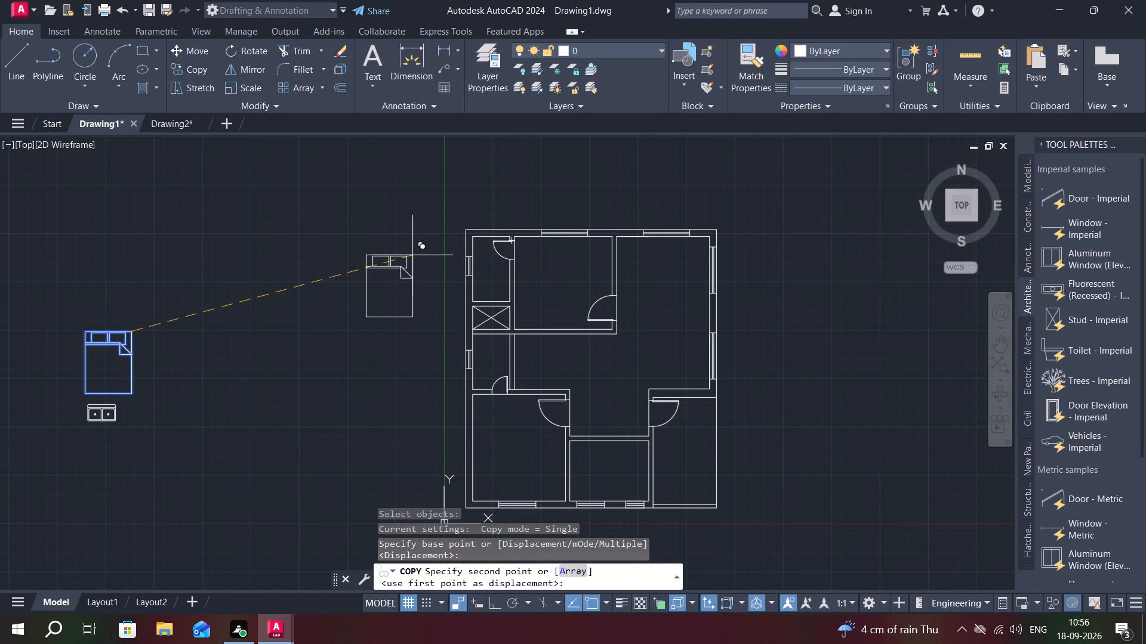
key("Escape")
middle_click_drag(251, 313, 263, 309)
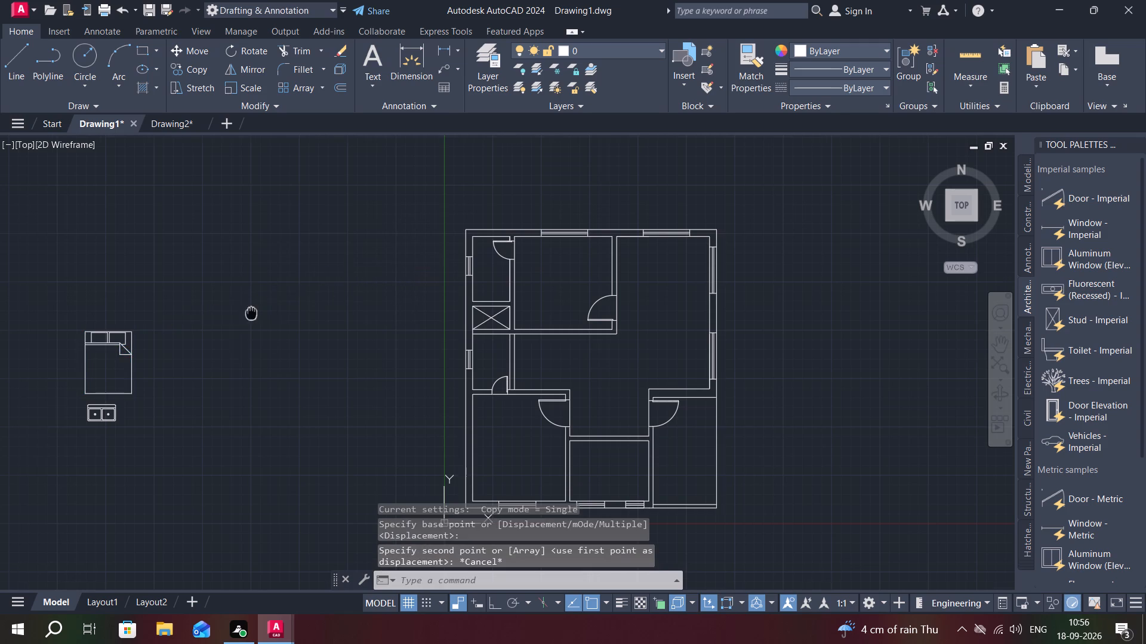
Rotate the queen bed west of the floor plan 90° counterclockwise about its upper corner so its pillows face west.
middle_click_drag(263, 309, 808, 229)
scroll(640, 260, "up", 2)
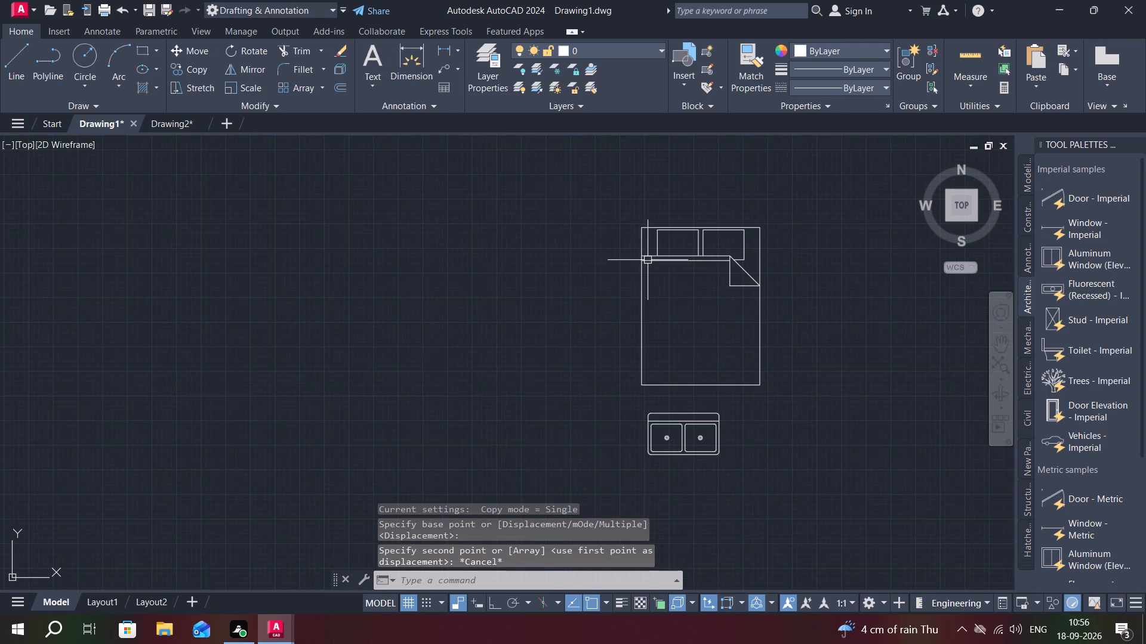
key("r")
key("o")
key("space")
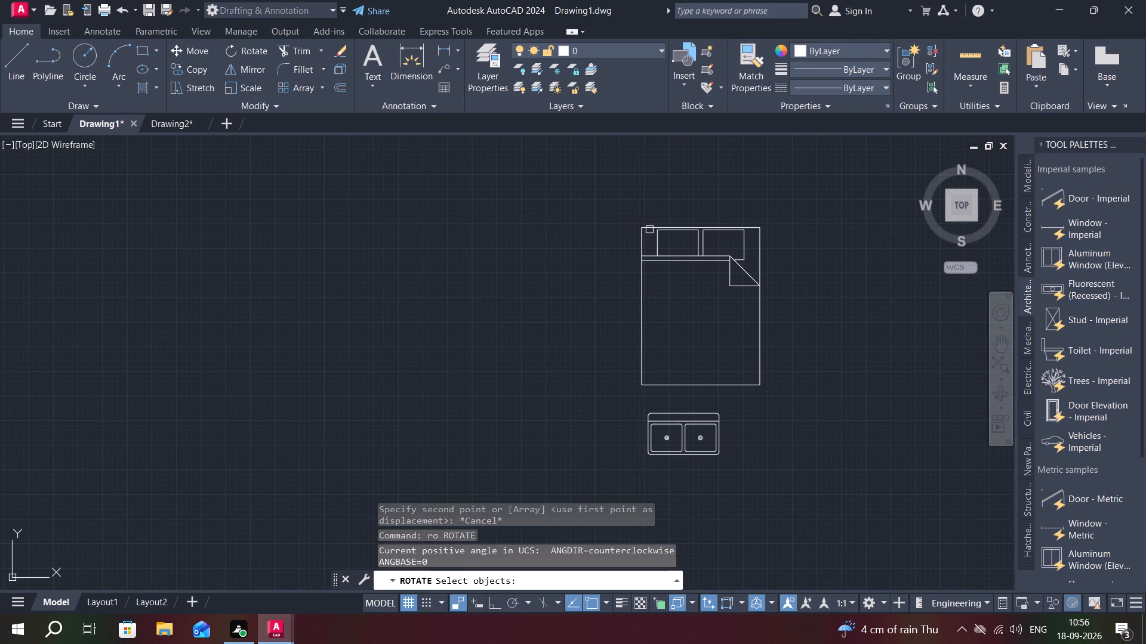
left_click(648, 227)
right_click(648, 227)
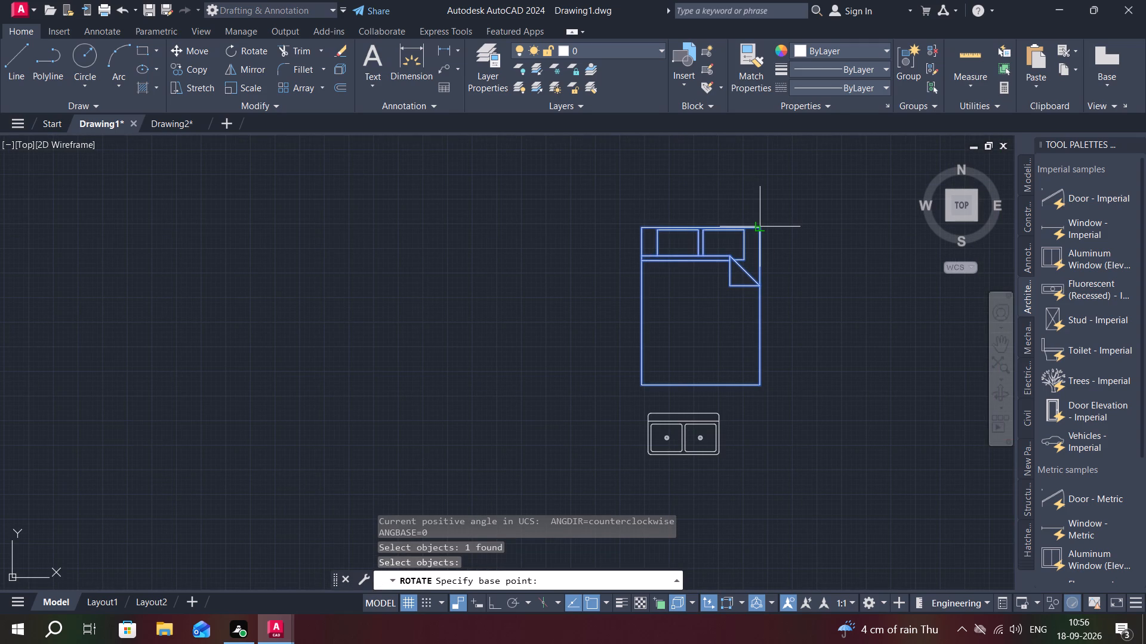
left_click(759, 228)
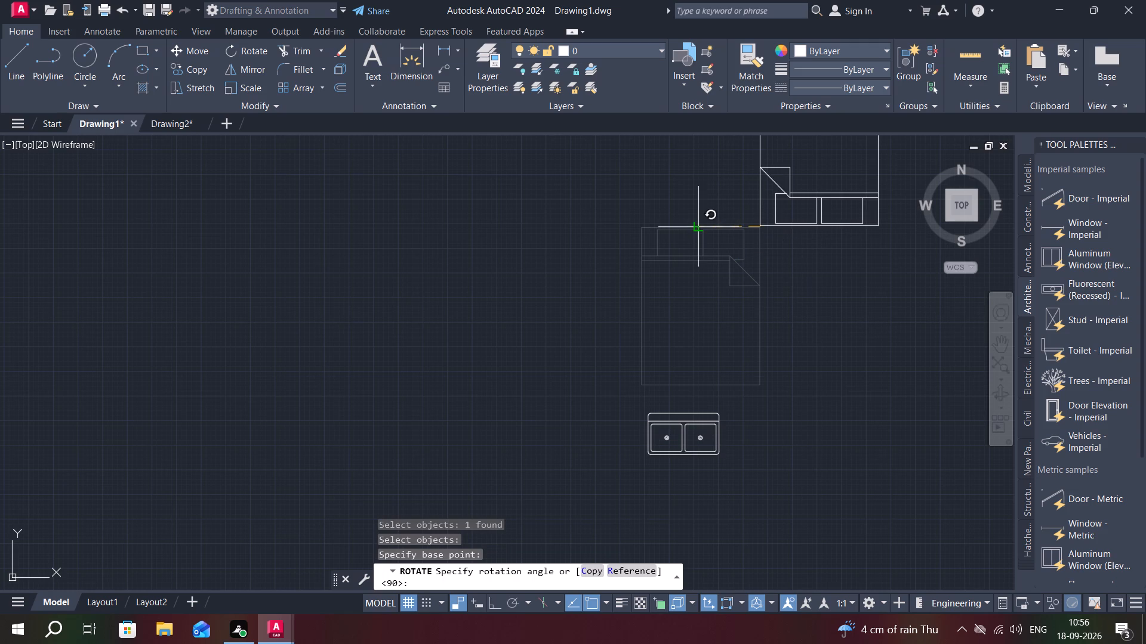
key("F8")
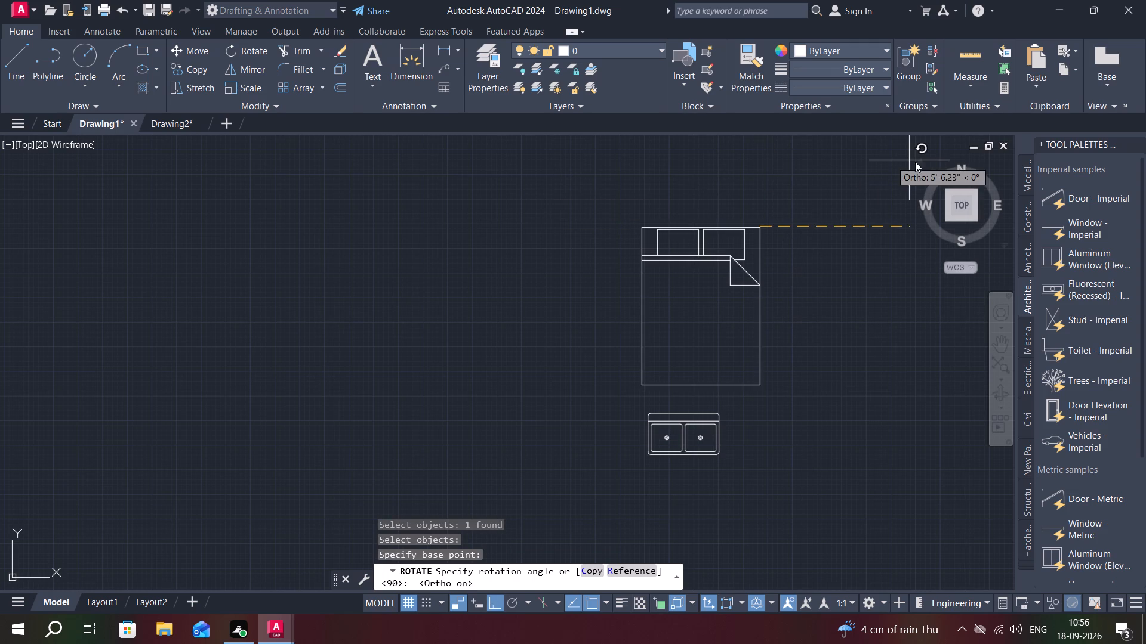
left_click(765, 181)
Copy the rotated bed into the north bedroom, with its headboard against the west wall below the bathroom door.
scroll(516, 369, "down", 3)
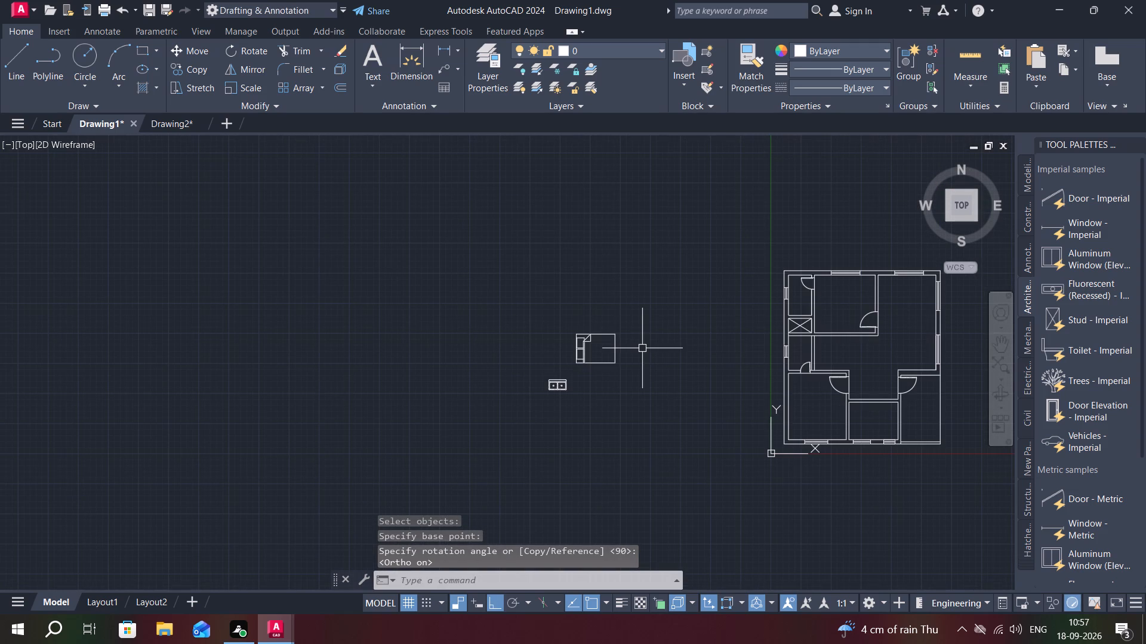
key("c")
type("o")
key("space")
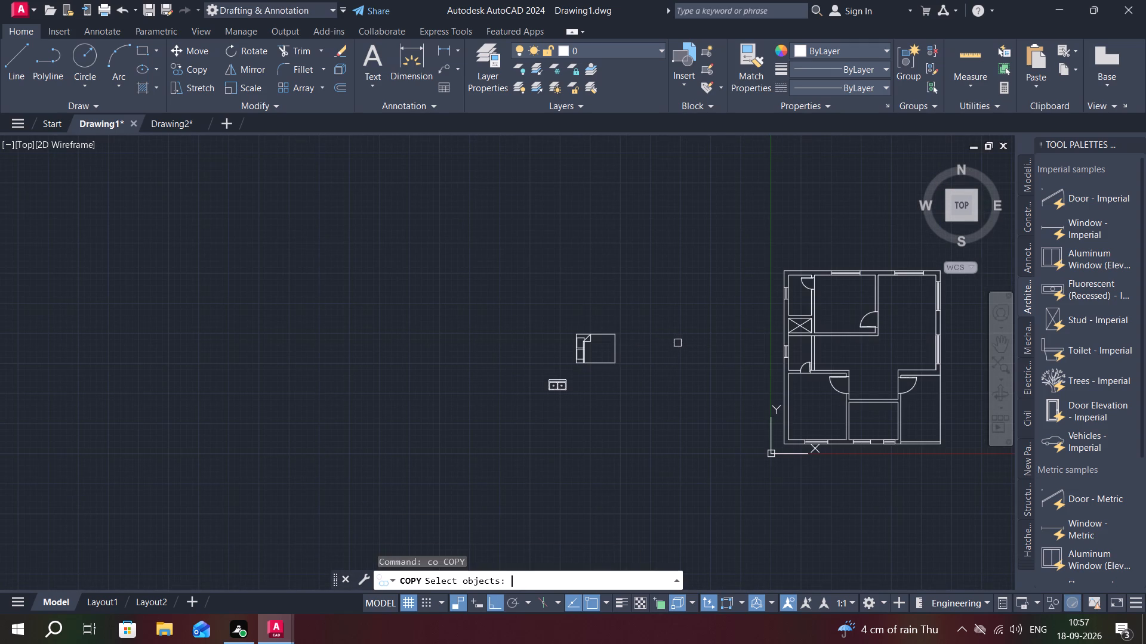
left_click(616, 339)
scroll(631, 326, "up", 1)
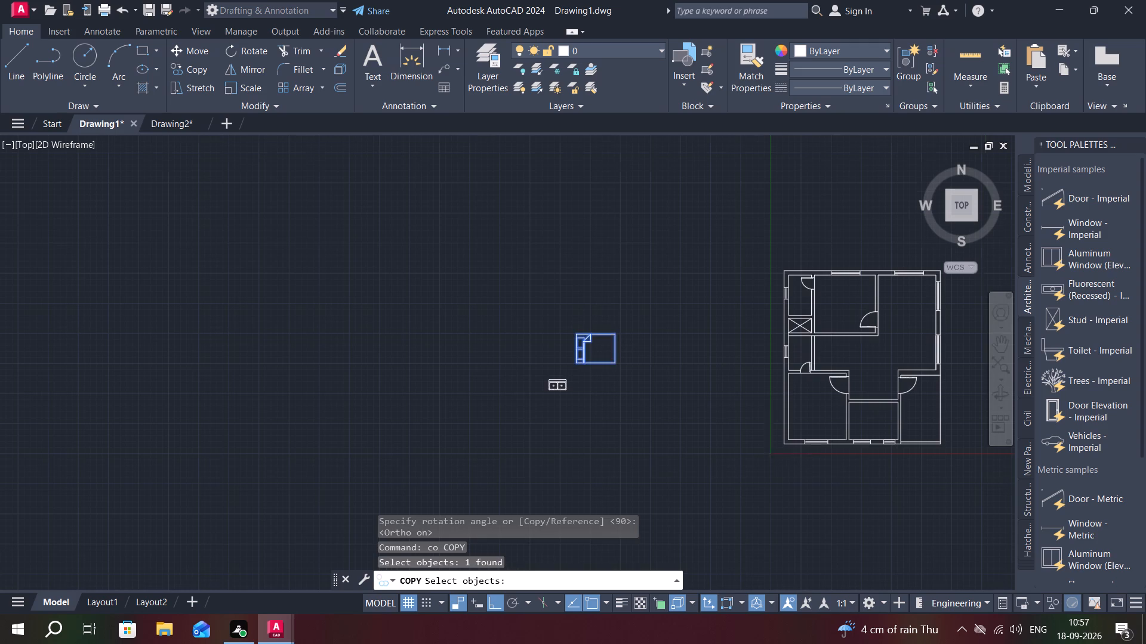
scroll(631, 326, "up", 1)
right_click(631, 326)
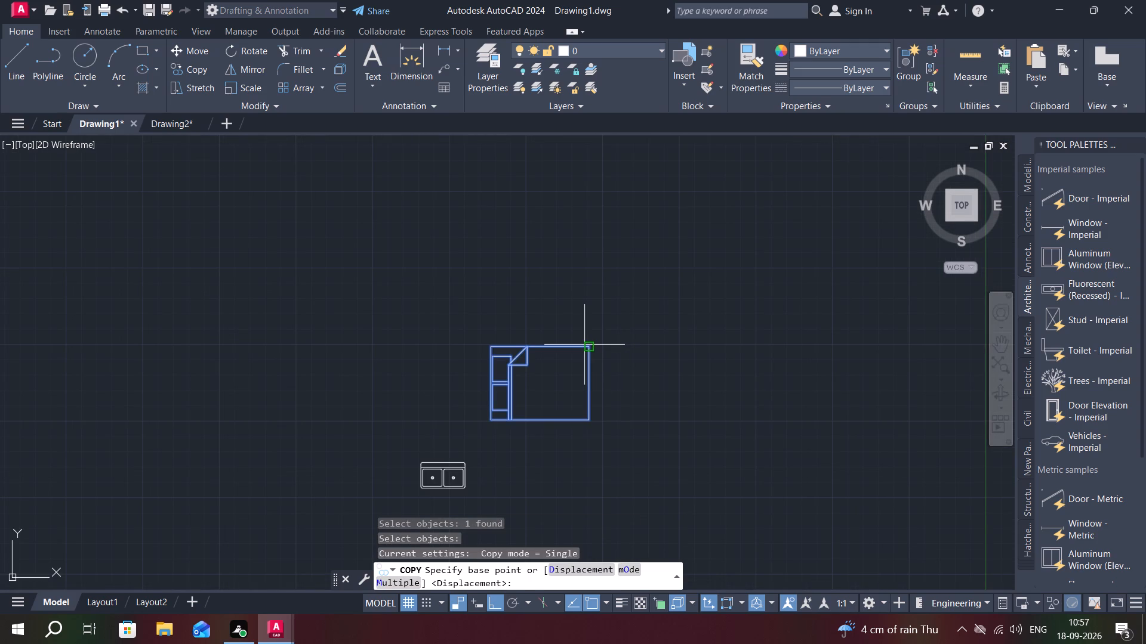
left_click(587, 346)
scroll(651, 336, "down", 7)
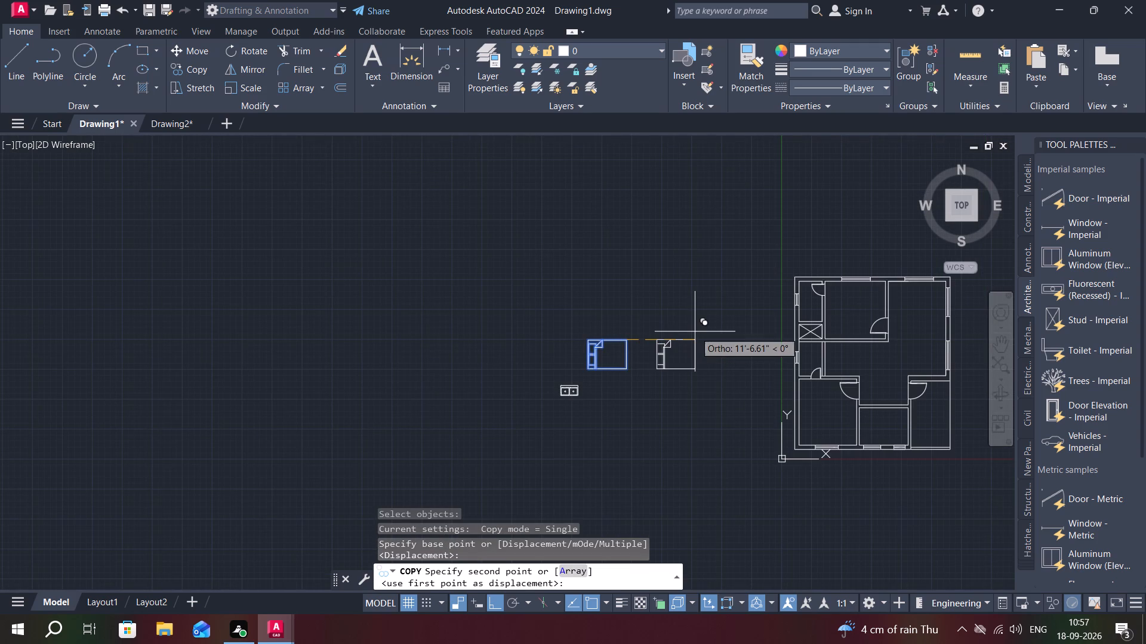
key("F8")
scroll(871, 288, "up", 3)
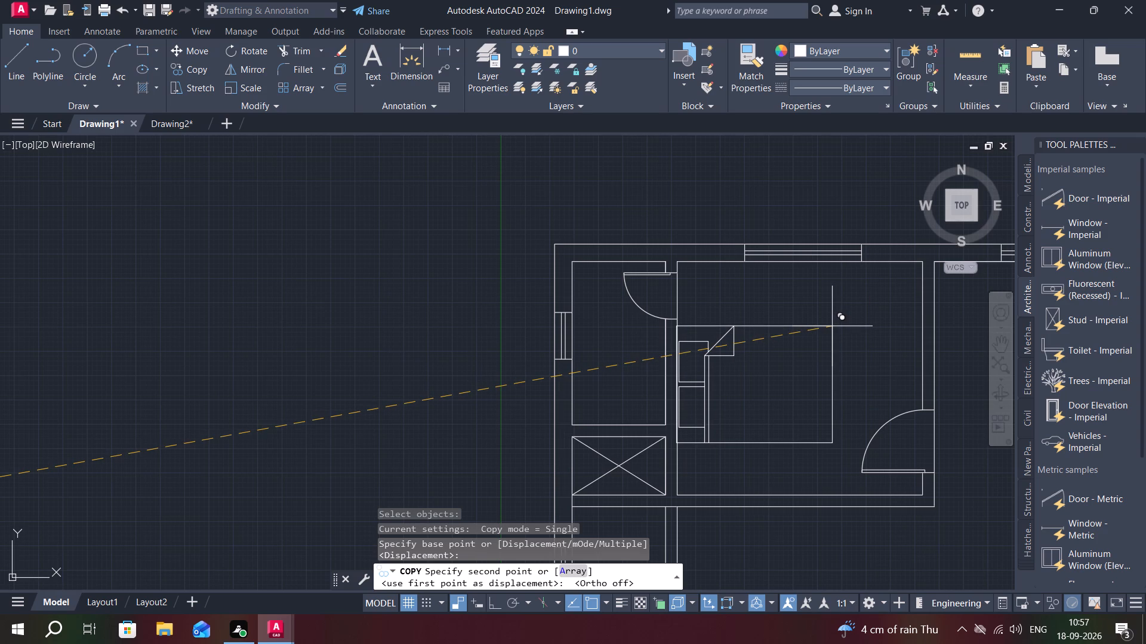
scroll(833, 326, "up", 3)
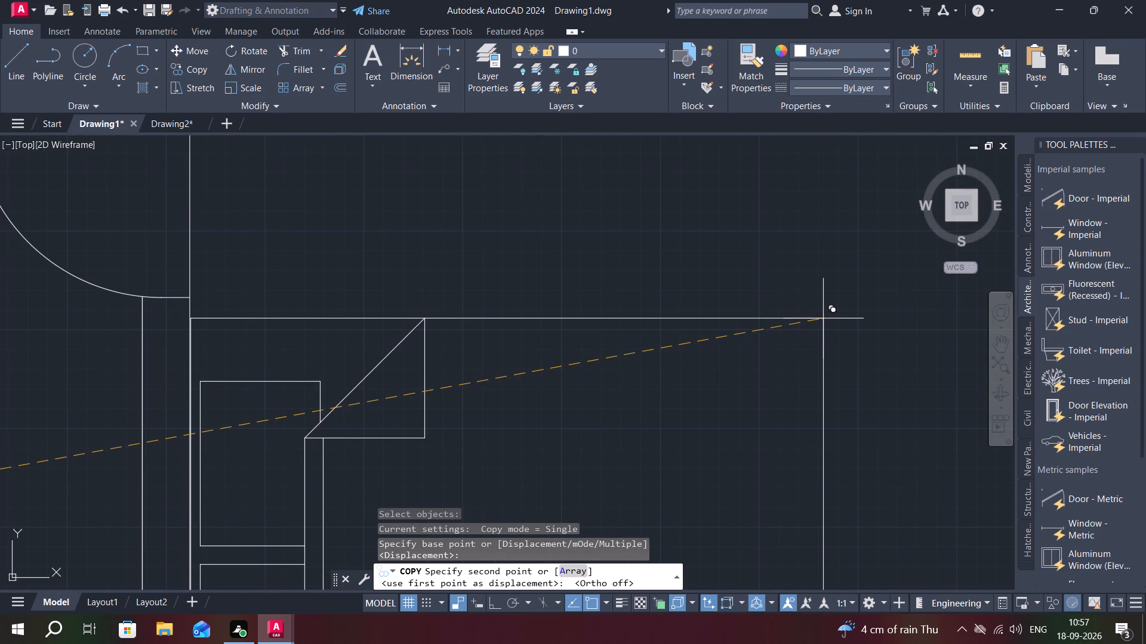
left_click(822, 318)
Copy the north bedroom's bed into the south-west bedroom, with its headboard against the midpoint of the west wall.
scroll(737, 321, "down", 3)
middle_click_drag(743, 318, 772, 268)
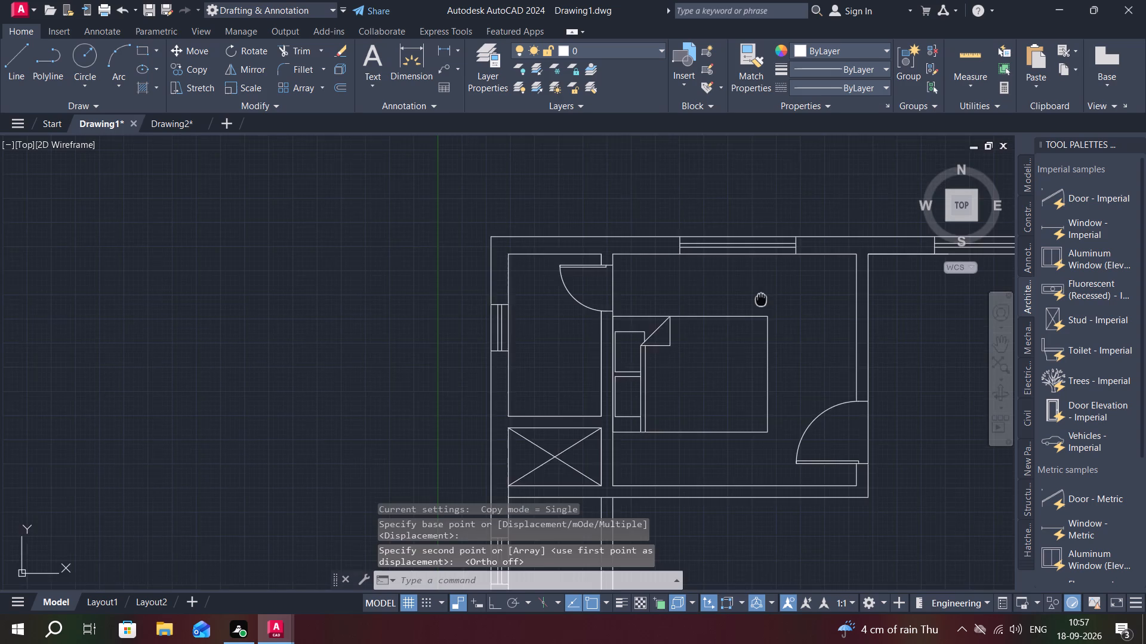
middle_click_drag(772, 268, 785, 225)
key("space")
left_click(757, 339)
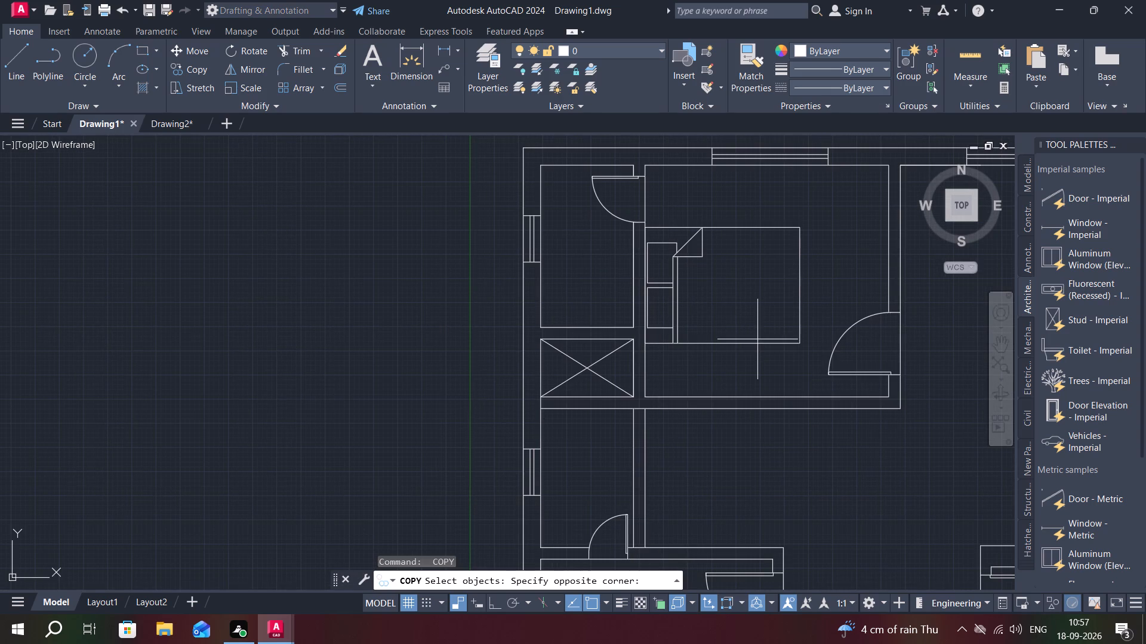
right_click(757, 339)
key("Escape")
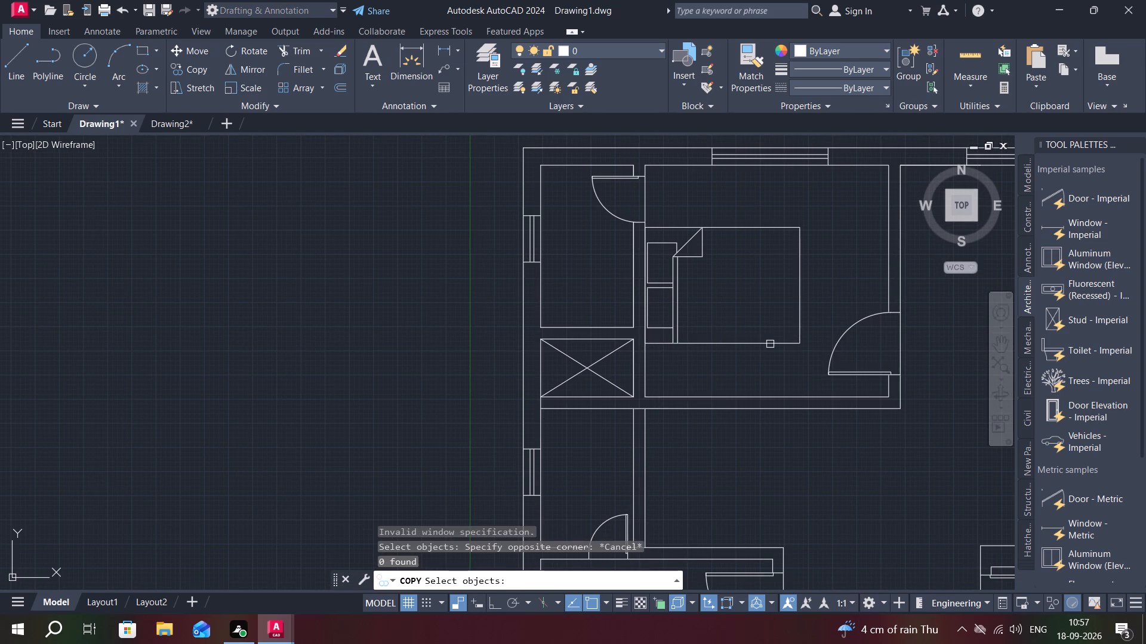
left_click(770, 344)
right_click(771, 343)
left_click(645, 345)
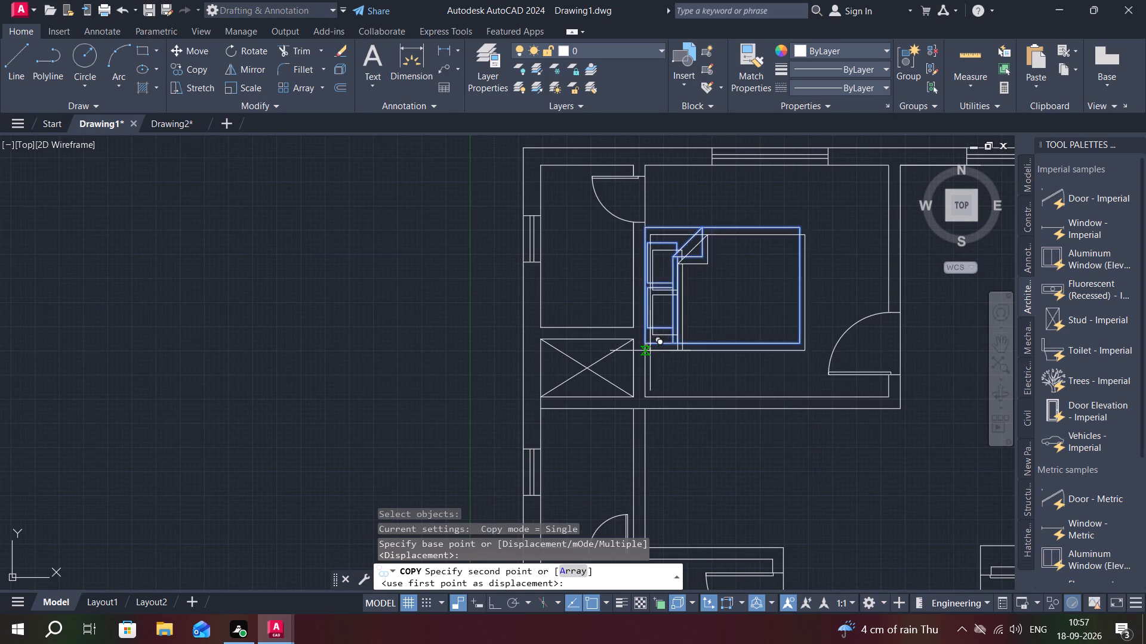
scroll(679, 347, "down", 3)
middle_click_drag(700, 249, 710, 192)
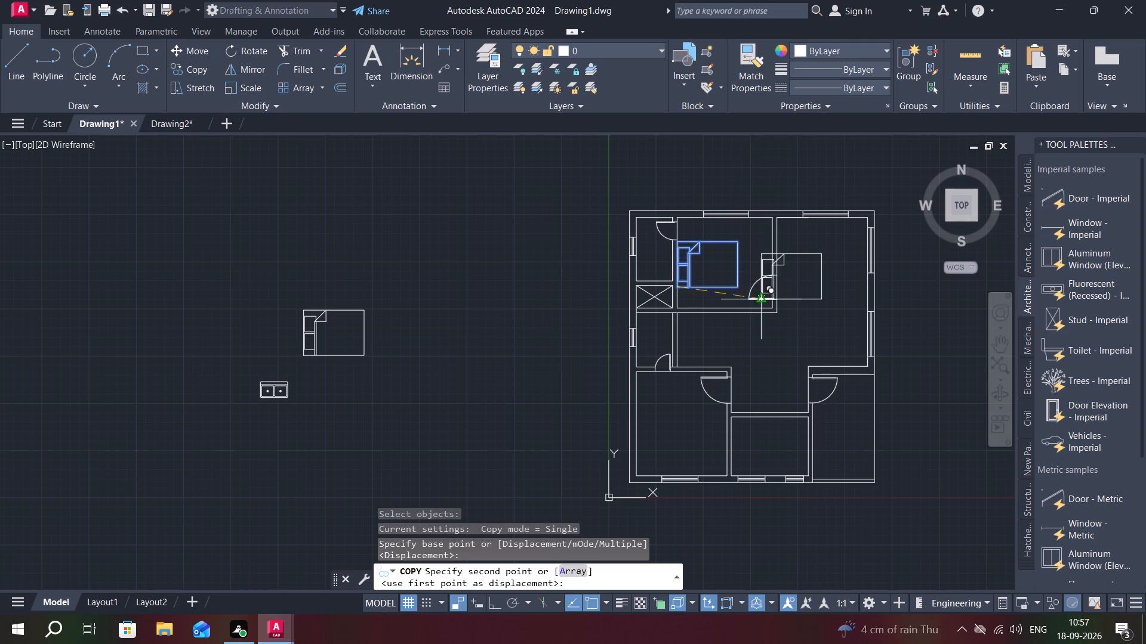
middle_click_drag(717, 395, 710, 390)
scroll(616, 436, "up", 5)
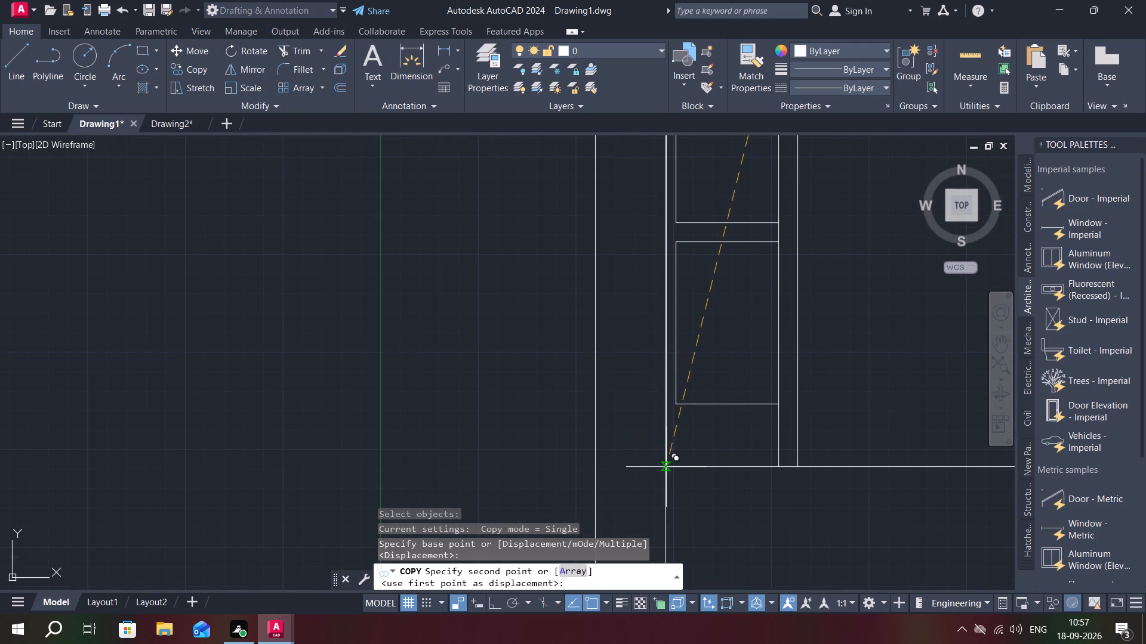
left_click(665, 467)
Insert the Toilet - Imperial block in the middle of the north-west bathroom.
scroll(735, 444, "down", 4)
scroll(791, 400, "down", 1)
scroll(791, 400, "up", 1)
scroll(791, 400, "down", 1)
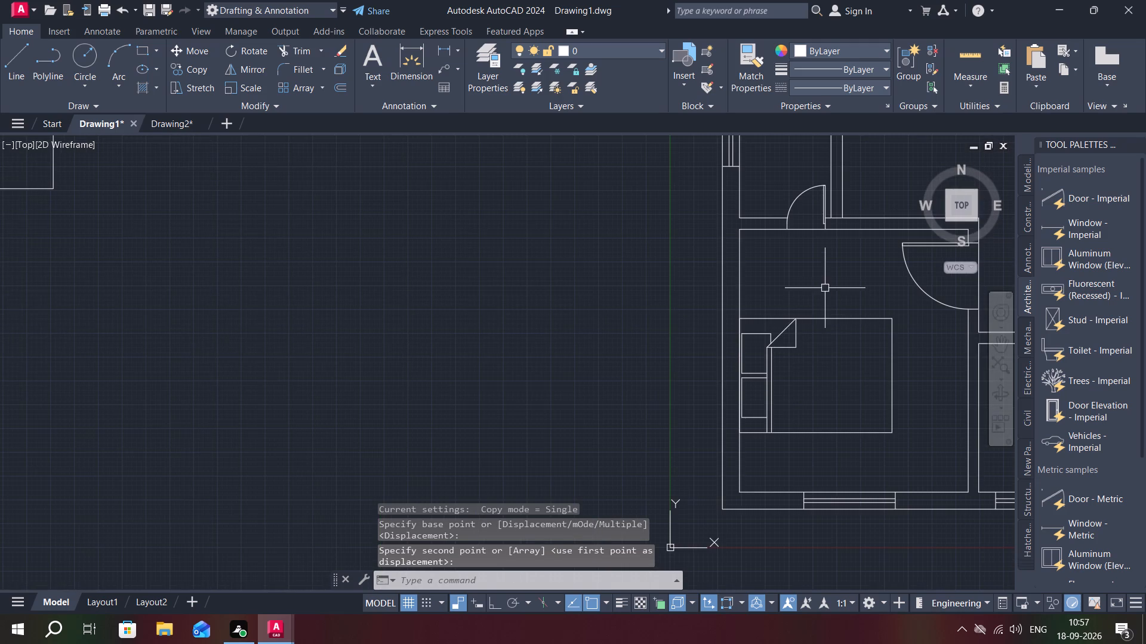
middle_click_drag(812, 306, 648, 643)
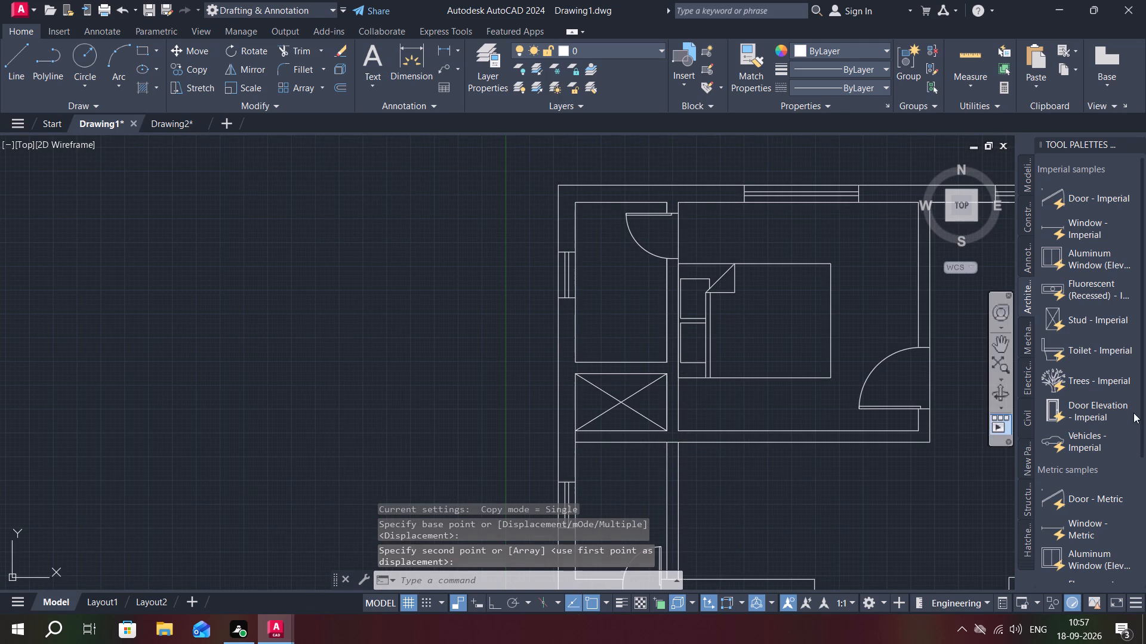
left_click(1056, 346)
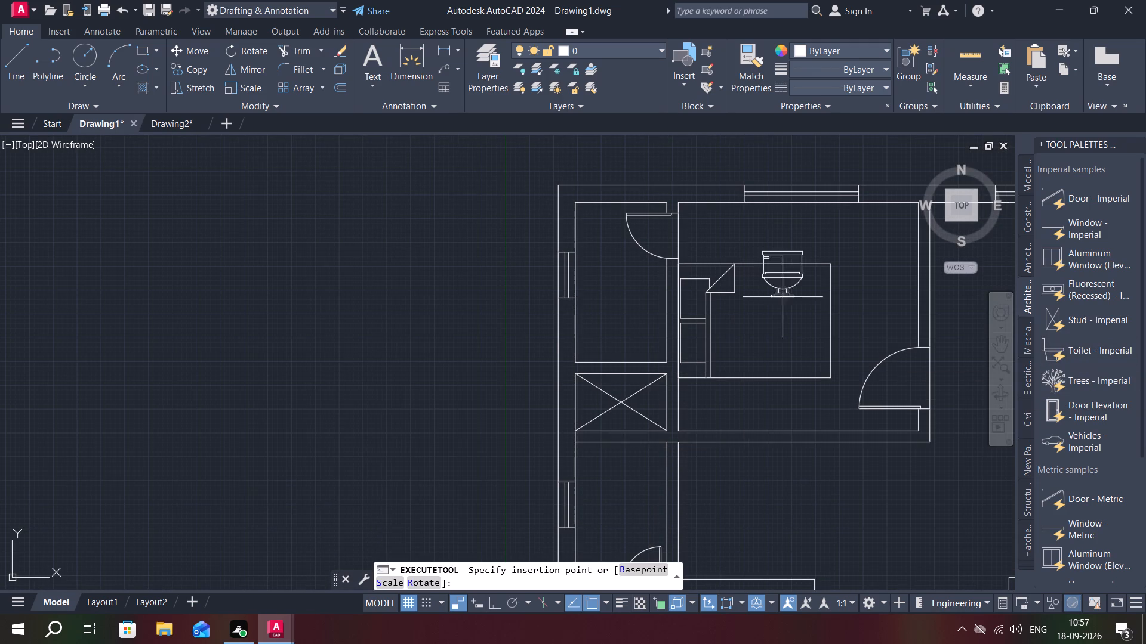
left_click(617, 293)
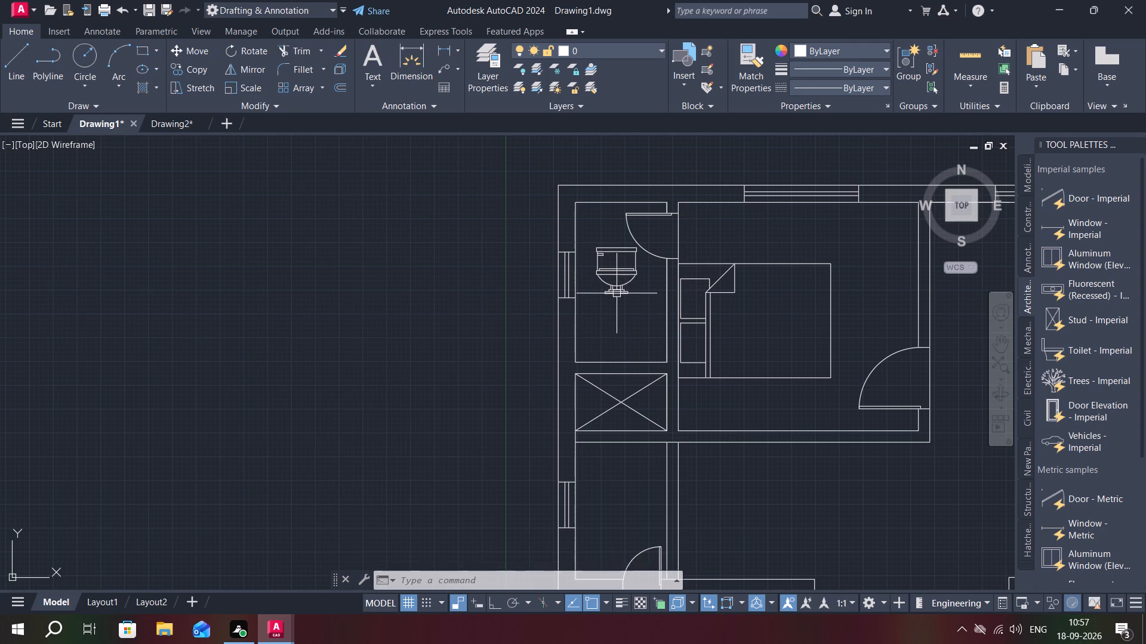
Switch the inserted toilet block from its elevation representation to a plan view.
left_click(617, 287)
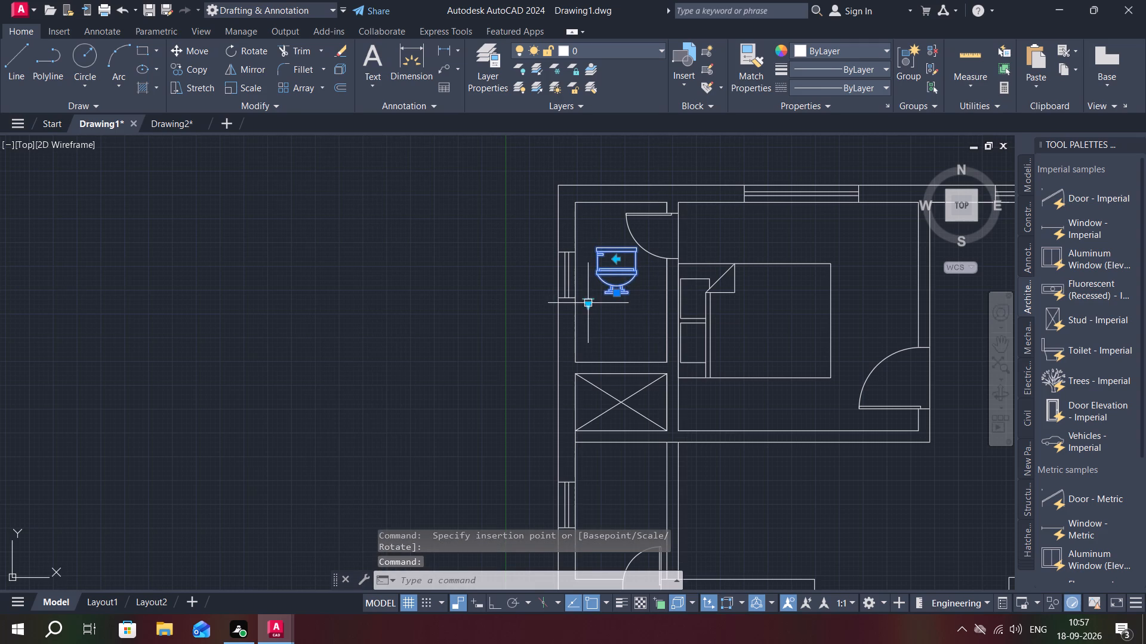
left_click(590, 303)
left_click(603, 323)
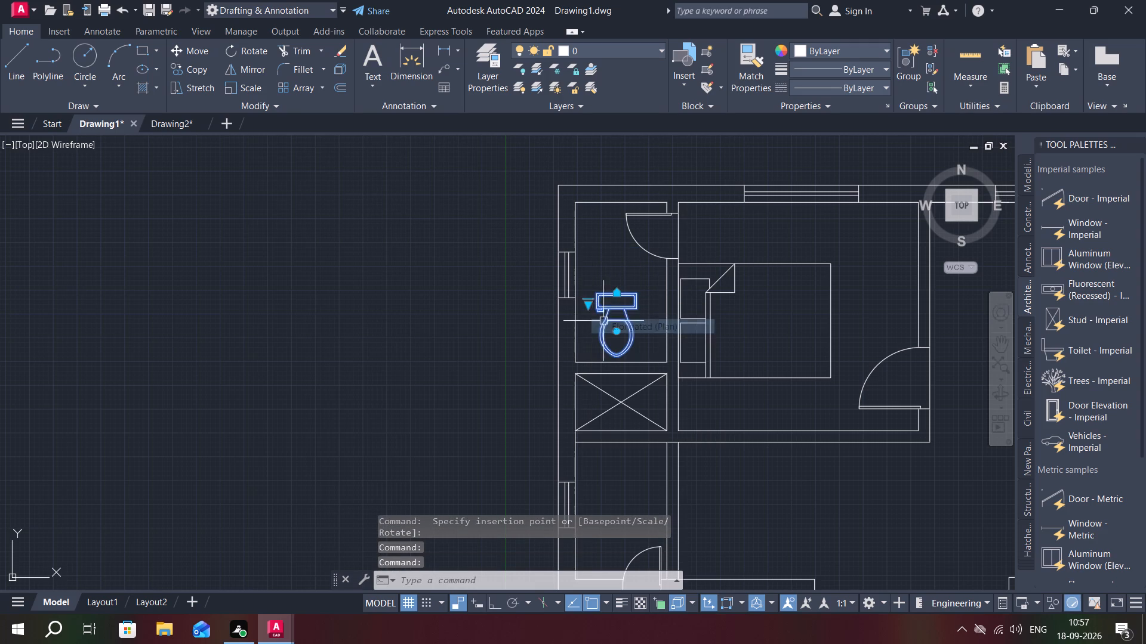
left_click(596, 274)
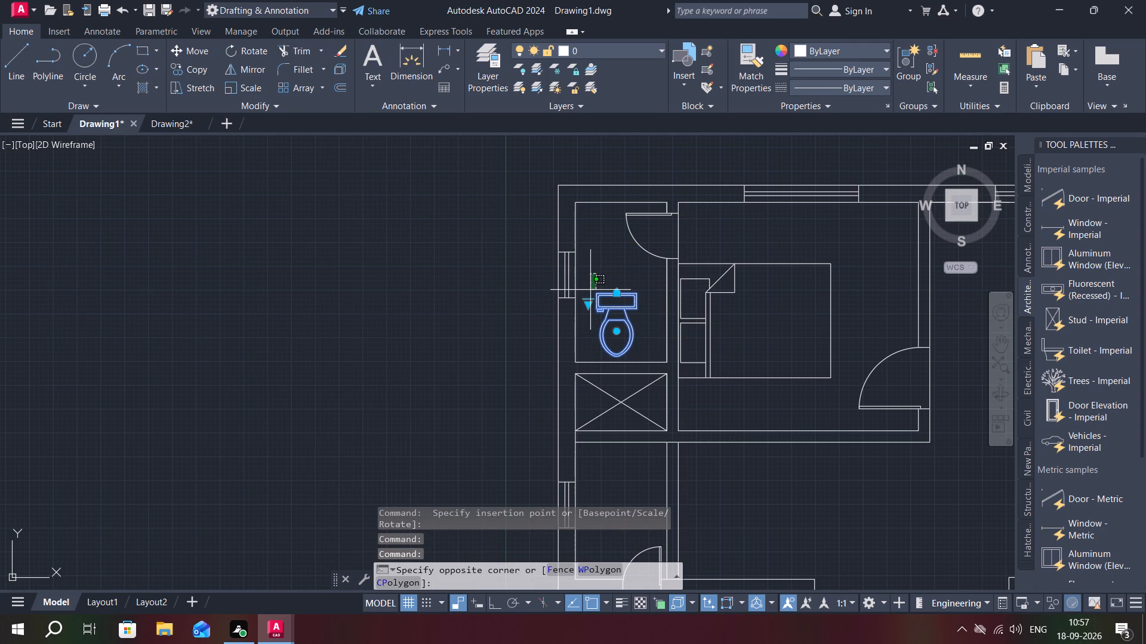
key("Escape")
key("Escape")
Rotate the bathroom toilet 90° counterclockwise about its tank's corner so the tank faces west and the bowl east.
type("ro")
key("space")
left_click(630, 302)
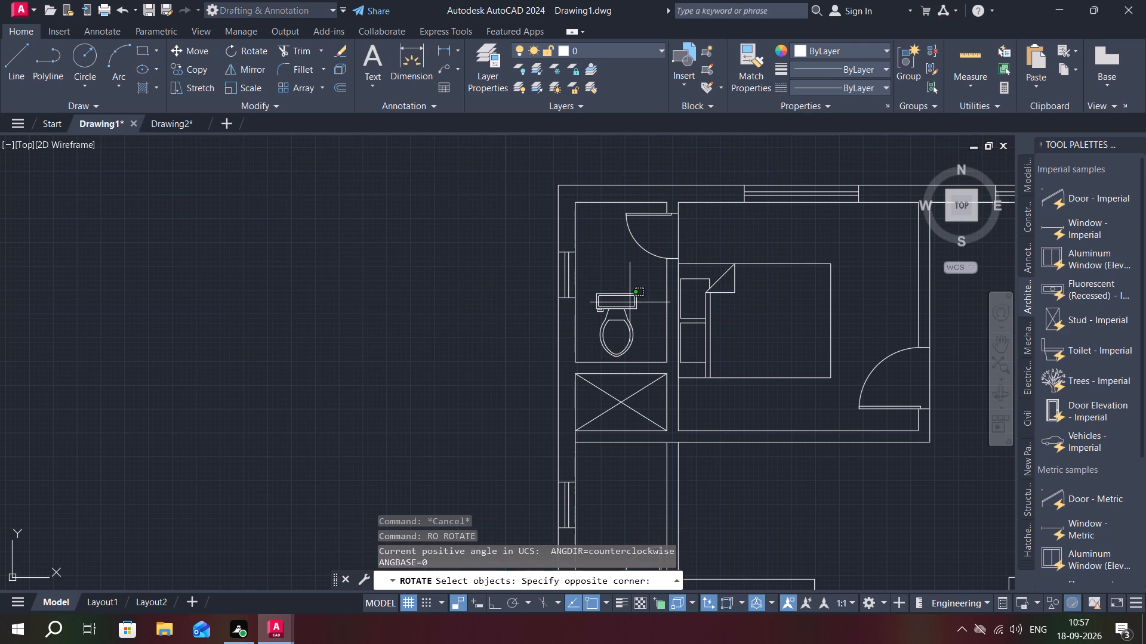
right_click(630, 302)
key("space")
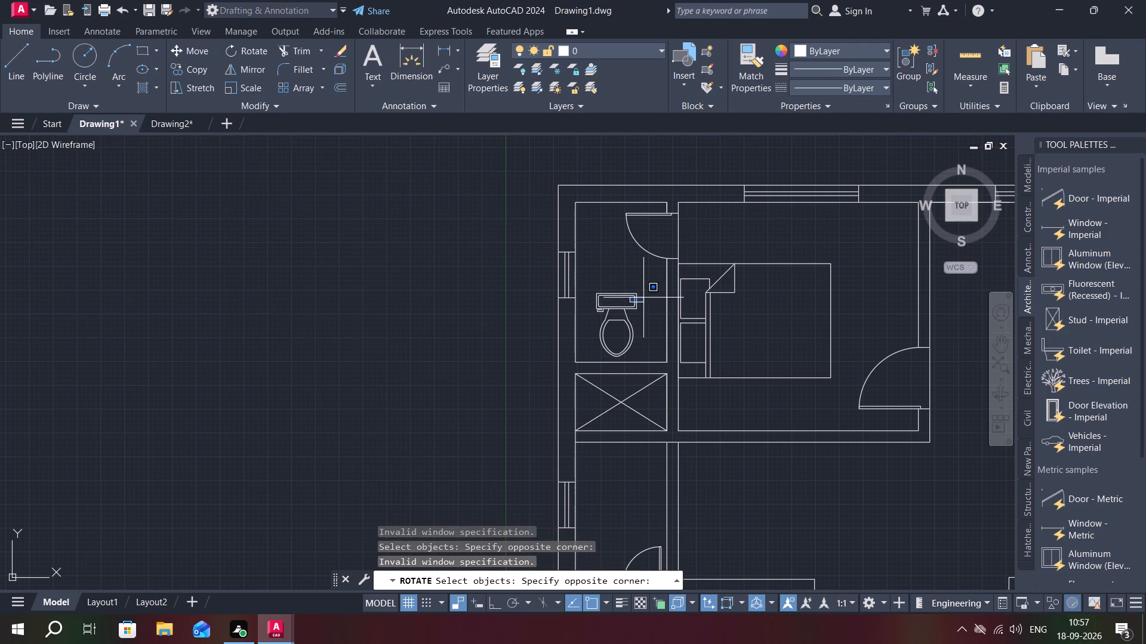
key("space")
key("space")
key("Escape")
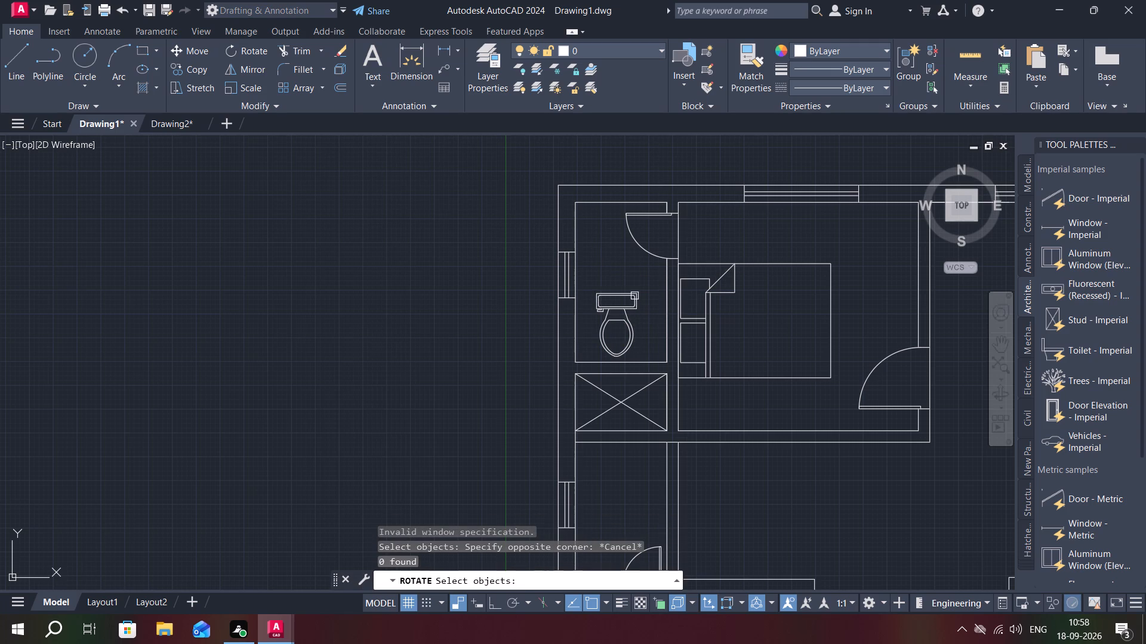
left_click(634, 297)
right_click(634, 297)
scroll(663, 276, "up", 4)
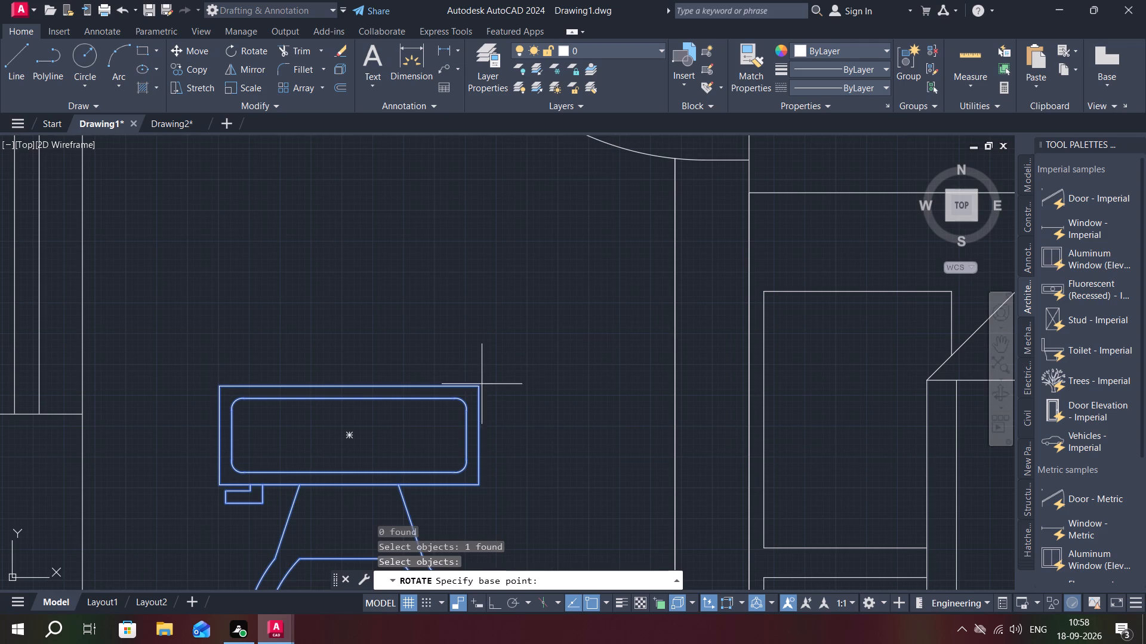
left_click(481, 385)
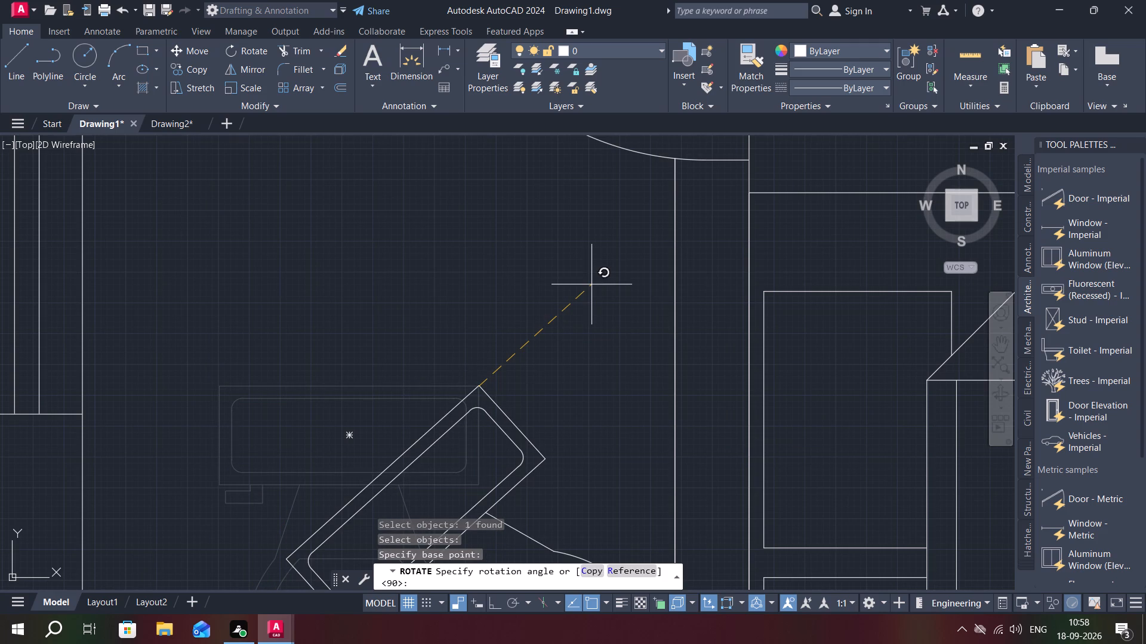
key("F8")
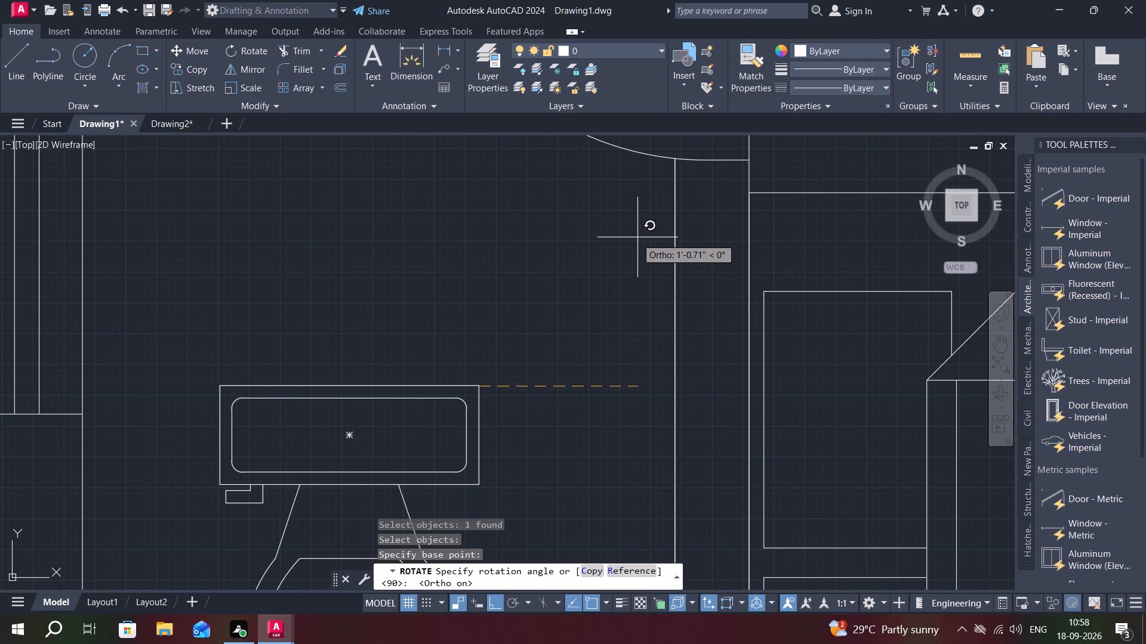
left_click(553, 261)
Move the toilet in the north-west bathroom so its tank backs against the west wall at the window.
scroll(553, 264, "down", 4)
middle_click_drag(634, 267, 750, 239)
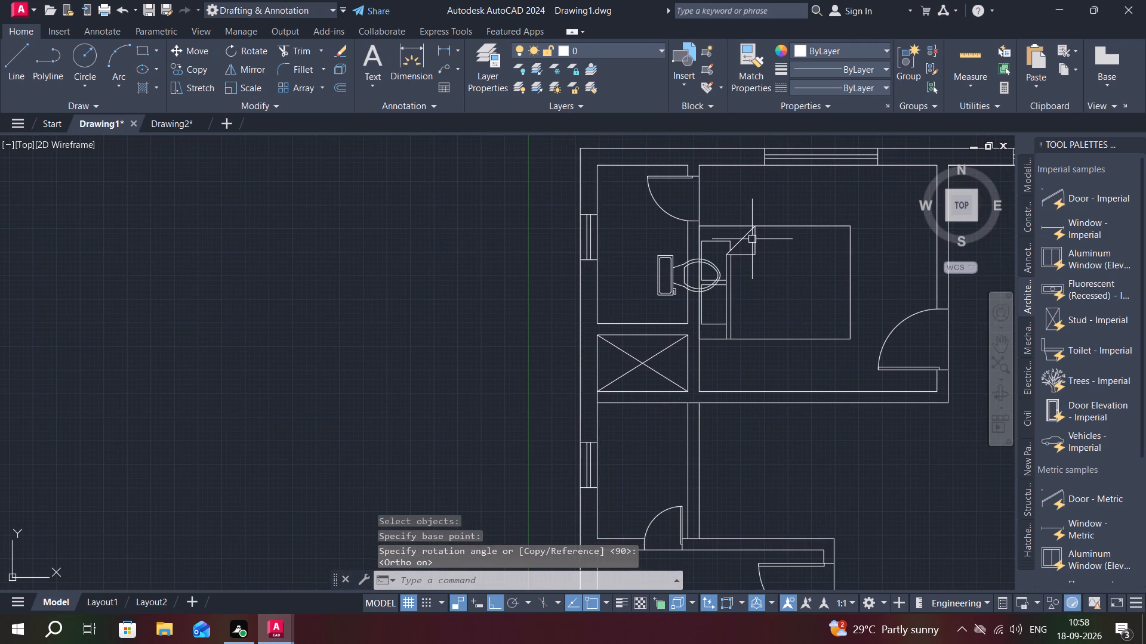
key("m")
key("space")
left_click(660, 278)
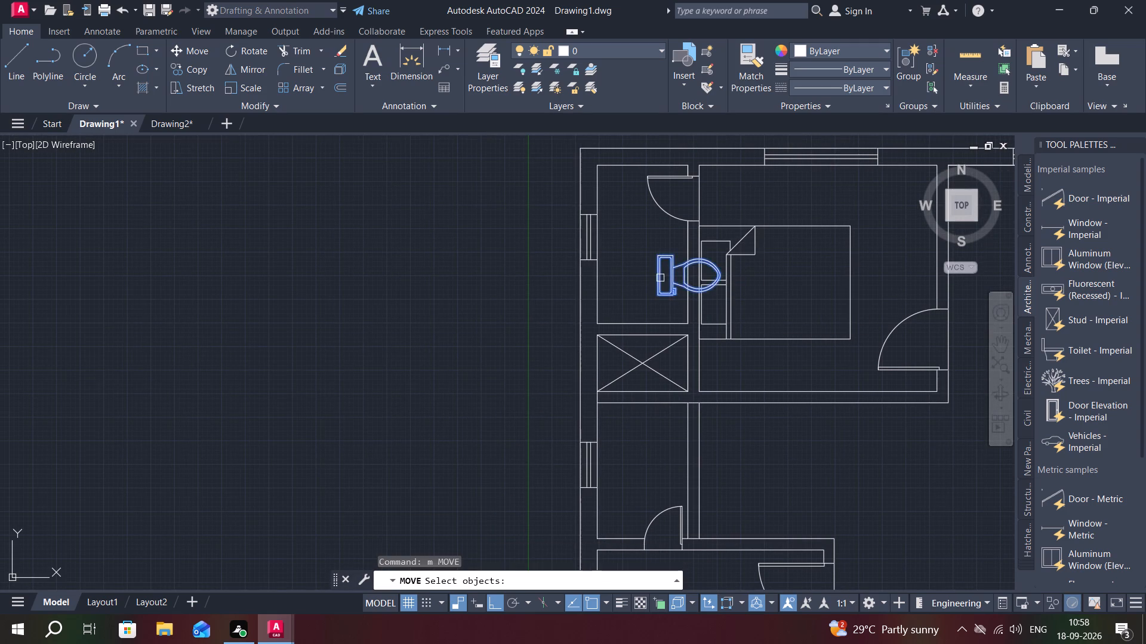
scroll(660, 270, "up", 3)
right_click(657, 271)
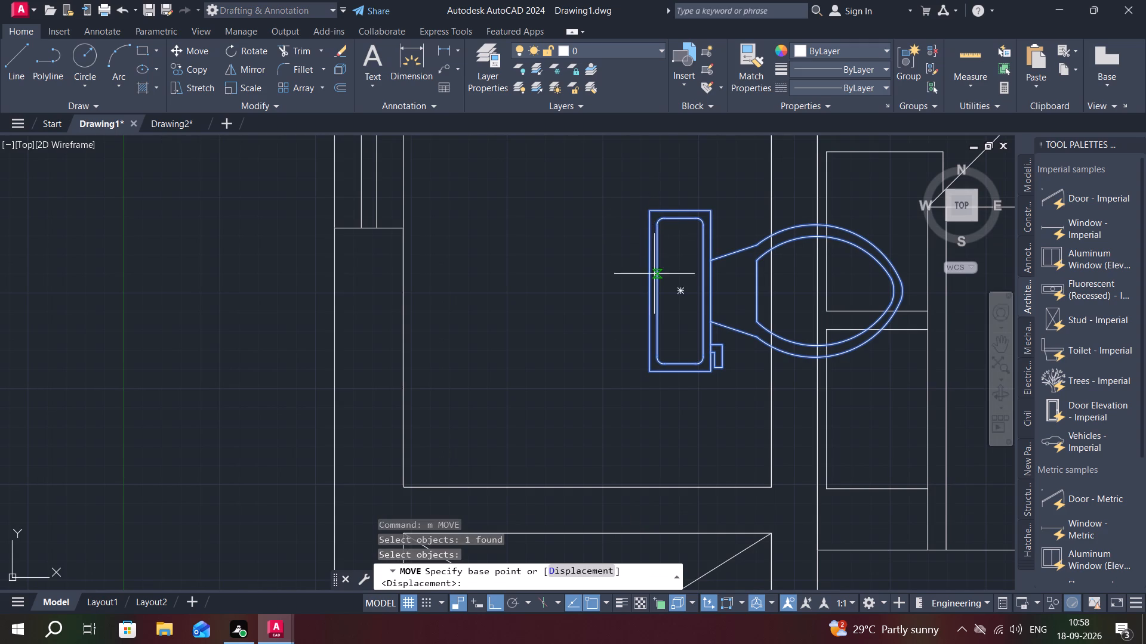
left_click(649, 287)
scroll(556, 271, "down", 3)
scroll(555, 271, "up", 1)
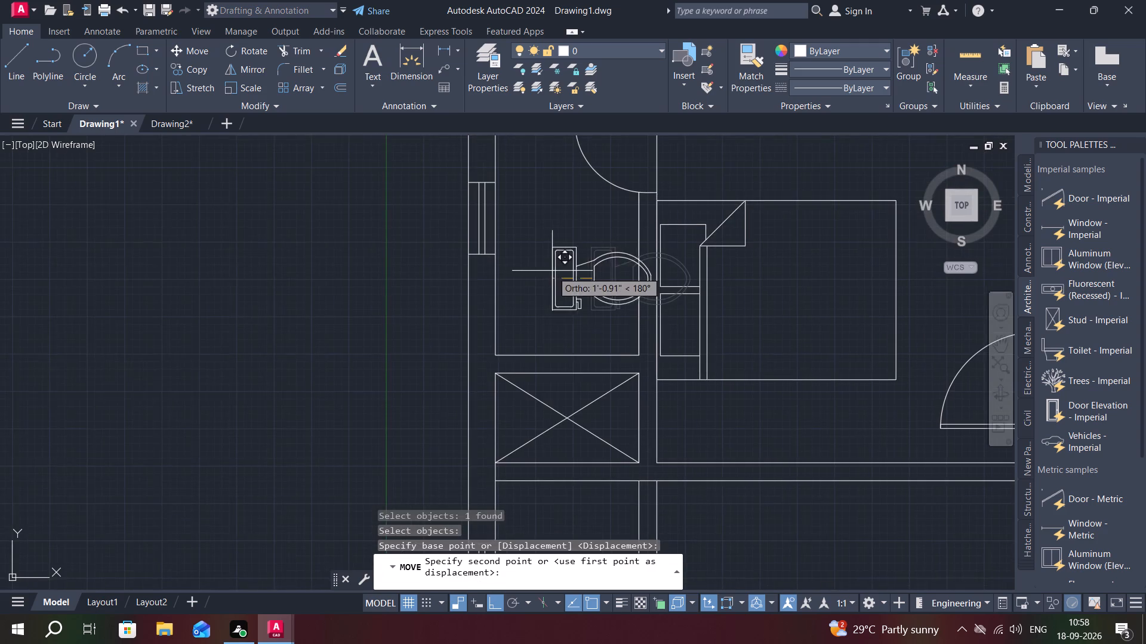
middle_click_drag(560, 266, 575, 269)
key("F8")
scroll(504, 216, "up", 1)
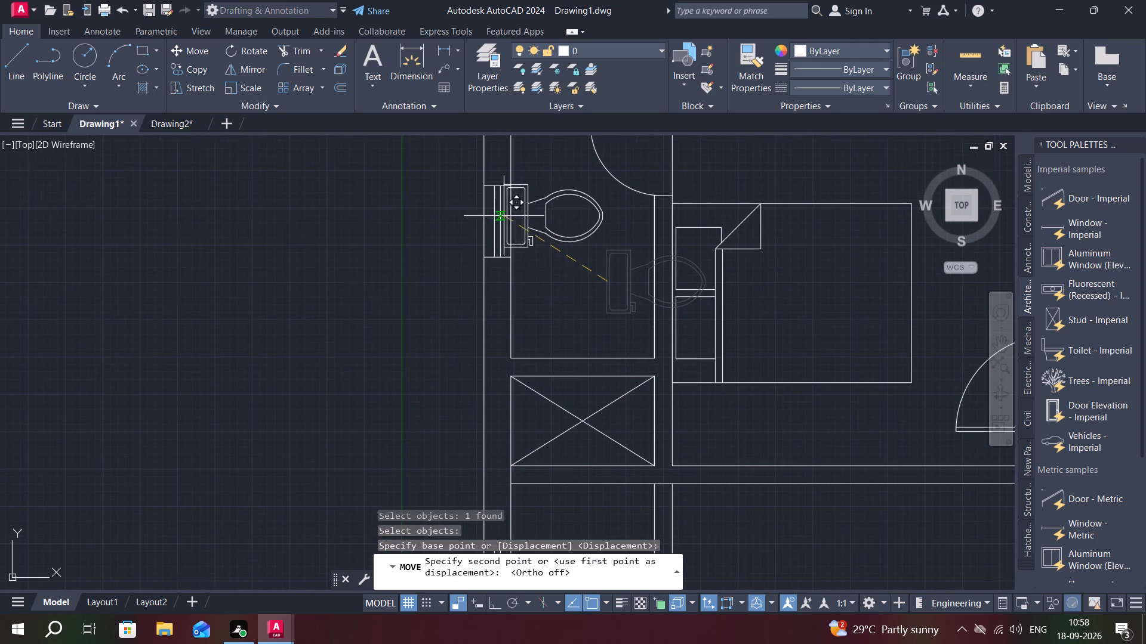
scroll(504, 216, "up", 3)
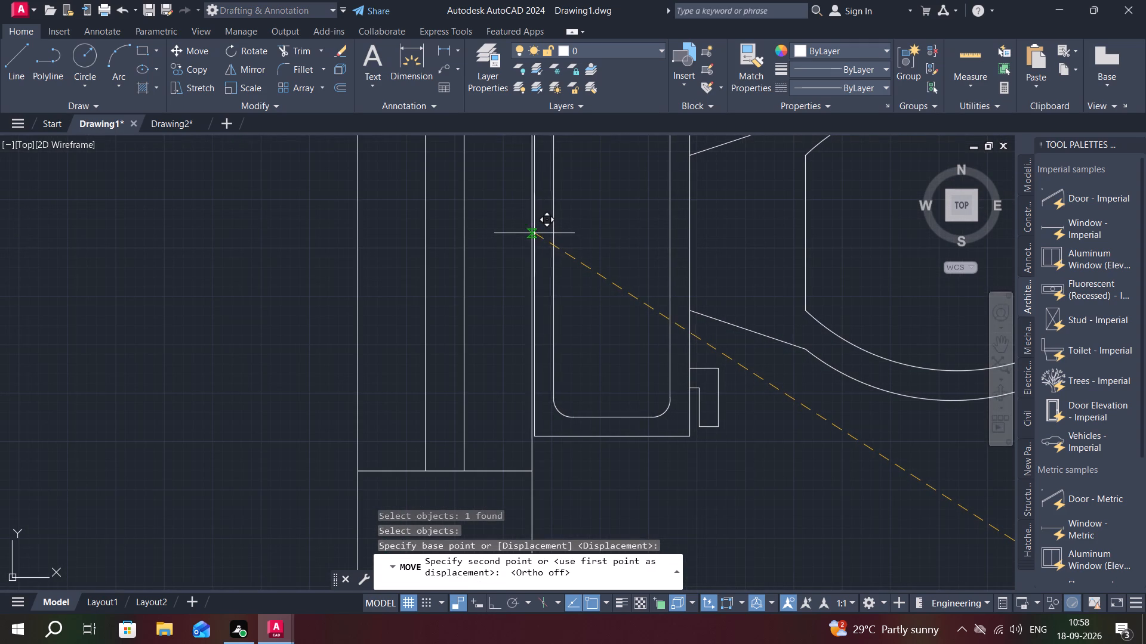
left_click(532, 232)
scroll(598, 259, "down", 3)
scroll(598, 259, "up", 1)
scroll(692, 278, "down", 2)
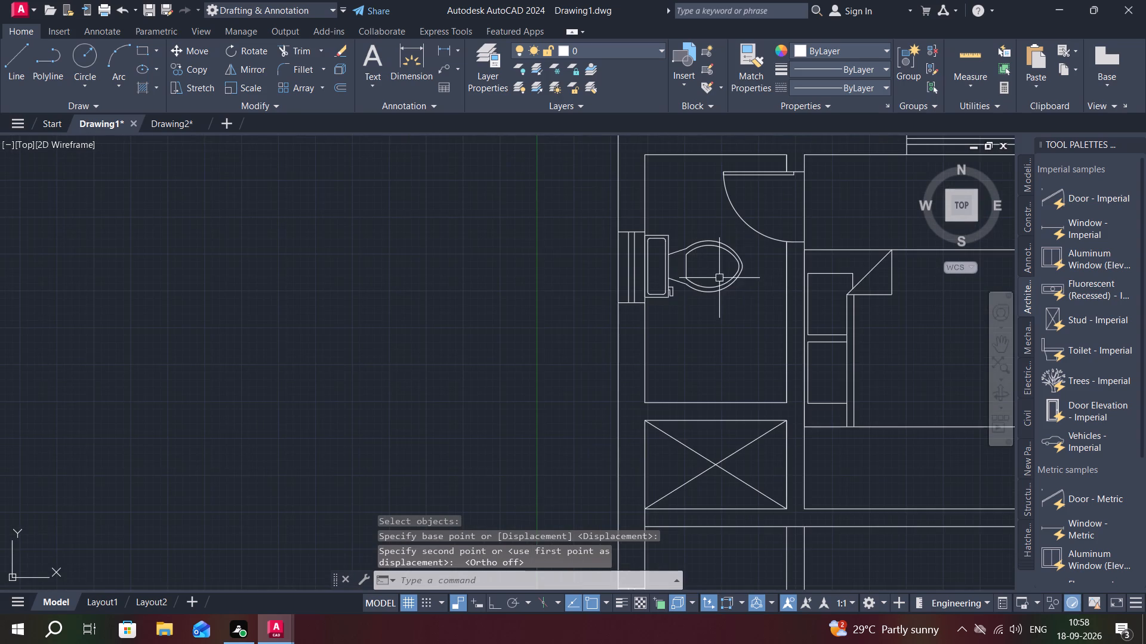
Move the toilet straight south into the second bathroom, below the crossed shaft, with its tank against the west wall at the window.
middle_click_drag(749, 281, 753, 191)
scroll(749, 219, "down", 1)
key("space")
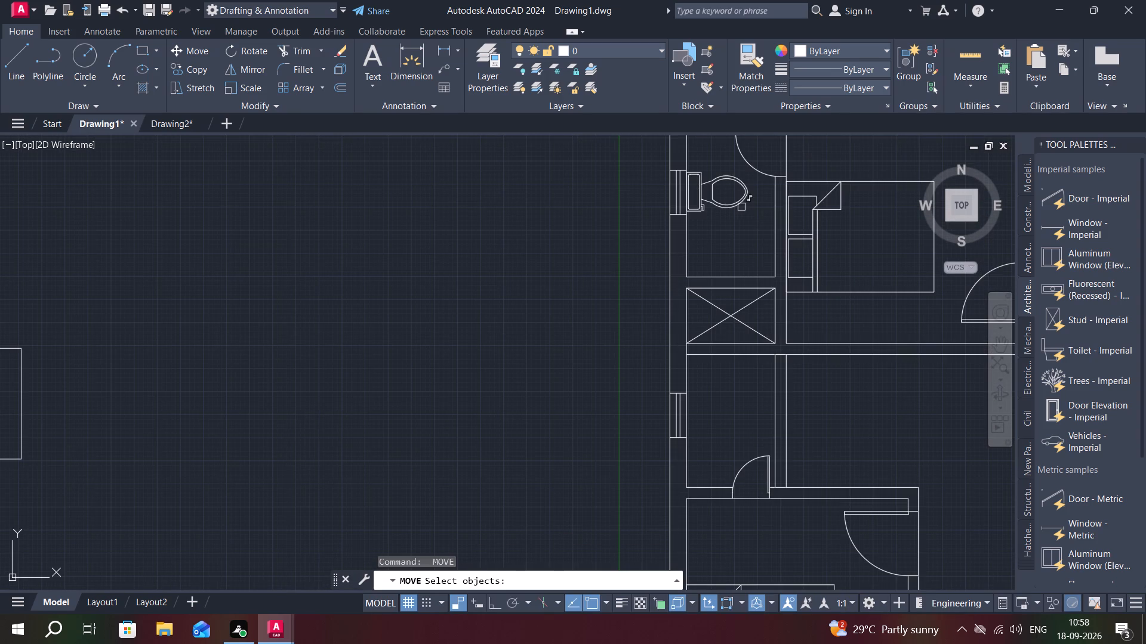
left_click(741, 204)
right_click(741, 204)
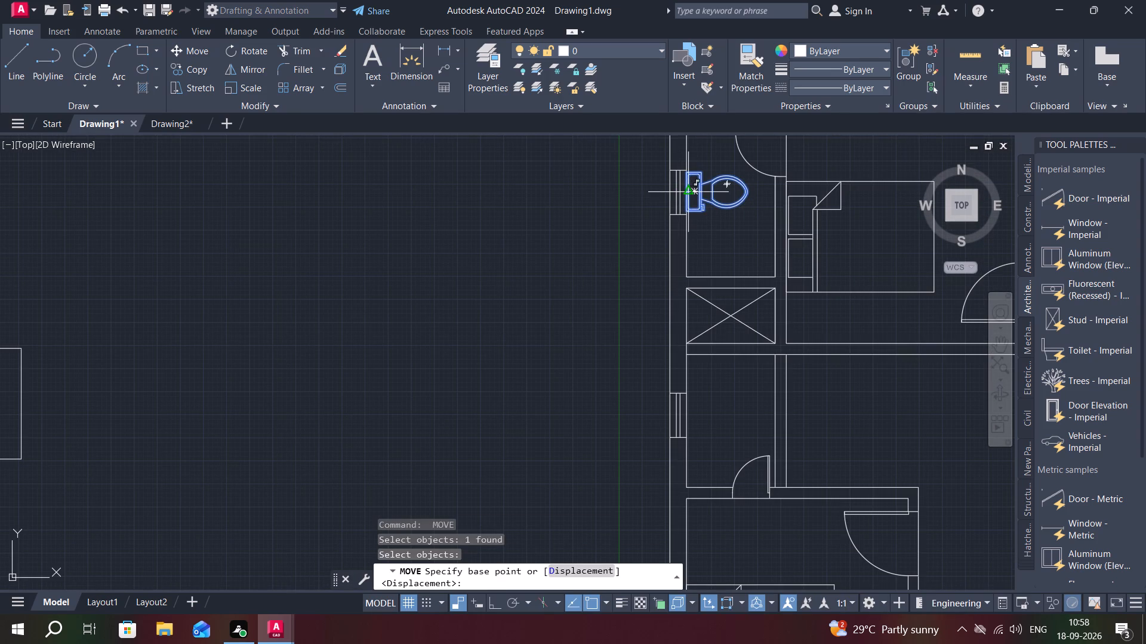
left_click(689, 190)
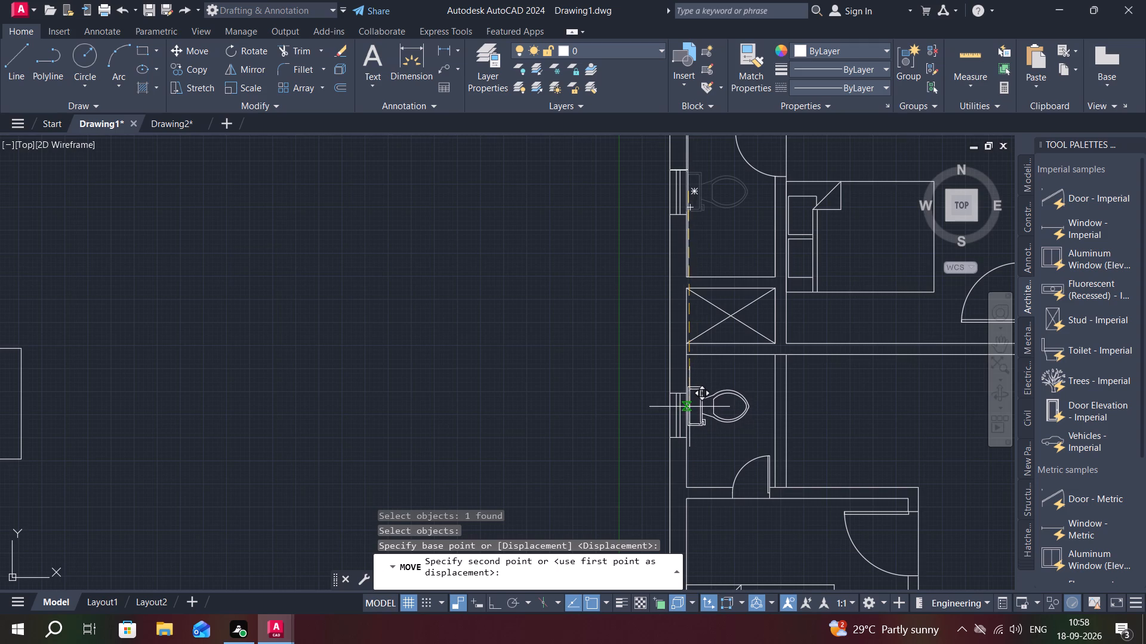
scroll(688, 416, "up", 7)
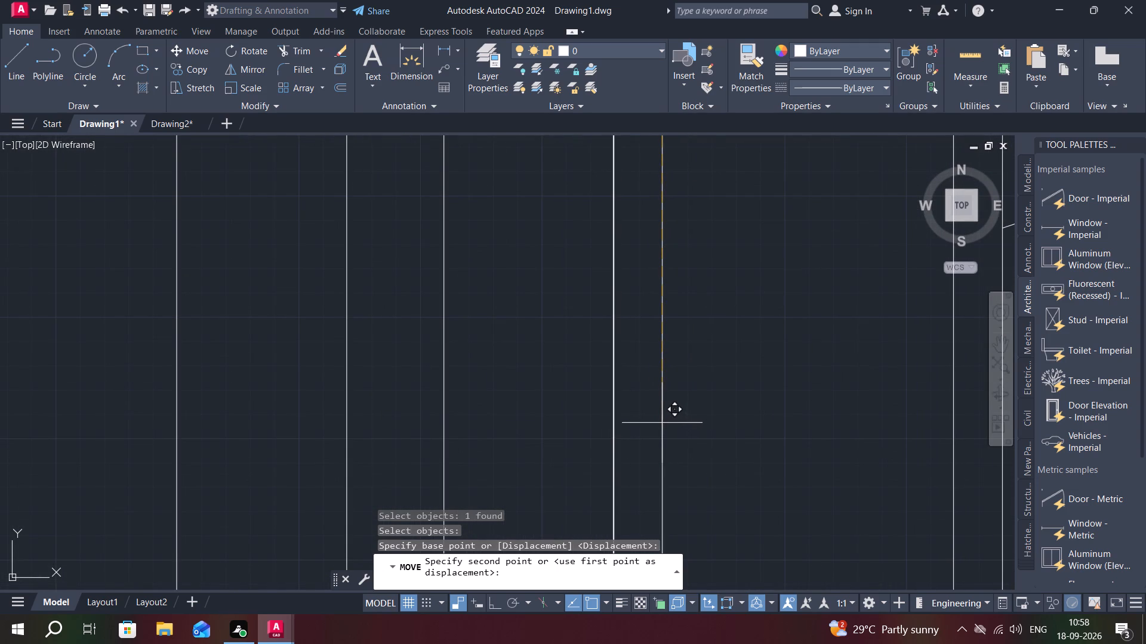
left_click(662, 422)
scroll(700, 397, "down", 3)
scroll(701, 389, "up", 1)
scroll(707, 373, "down", 4)
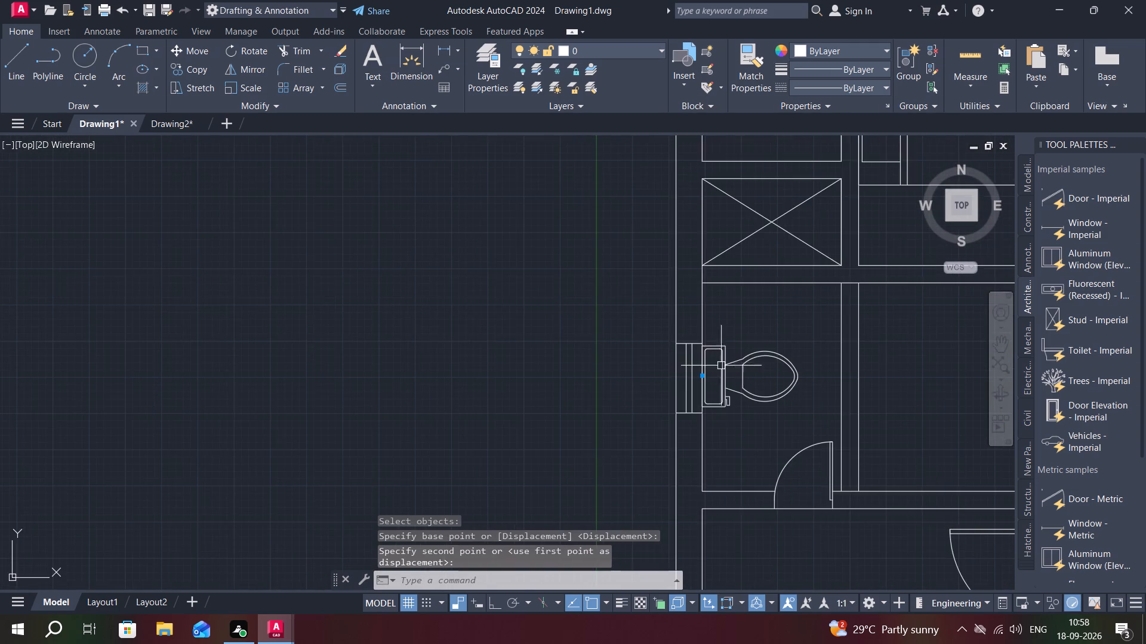
scroll(722, 367, "down", 3)
key("Escape")
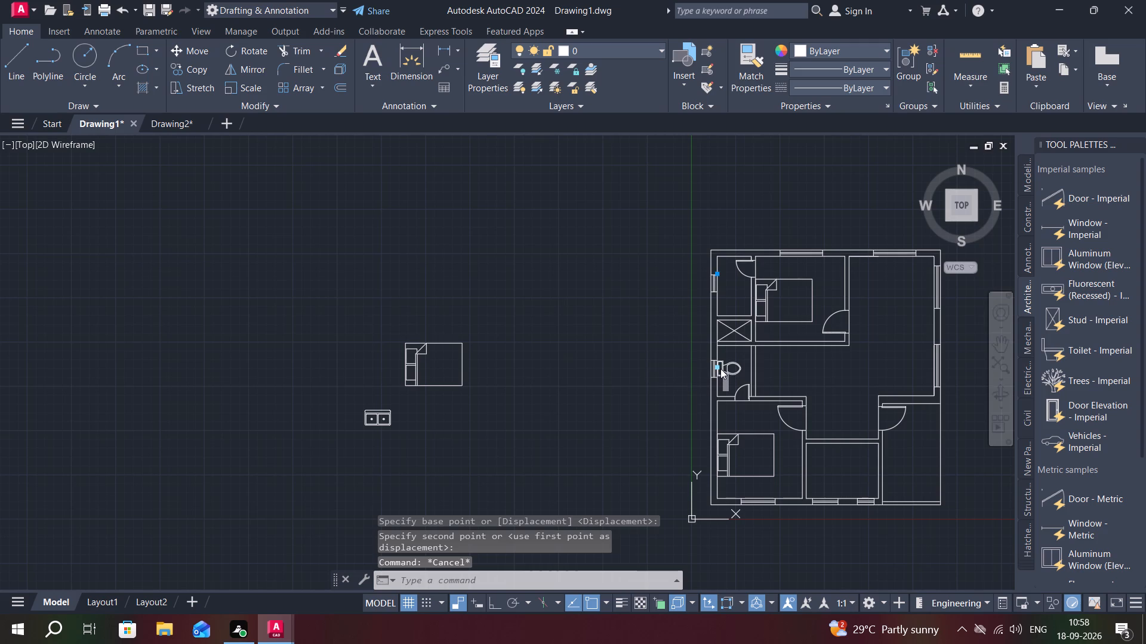
Copy the second bathroom's toilet back into the north-west bathroom, with its tank against the west wall at the window.
key("c")
key("o")
key("space")
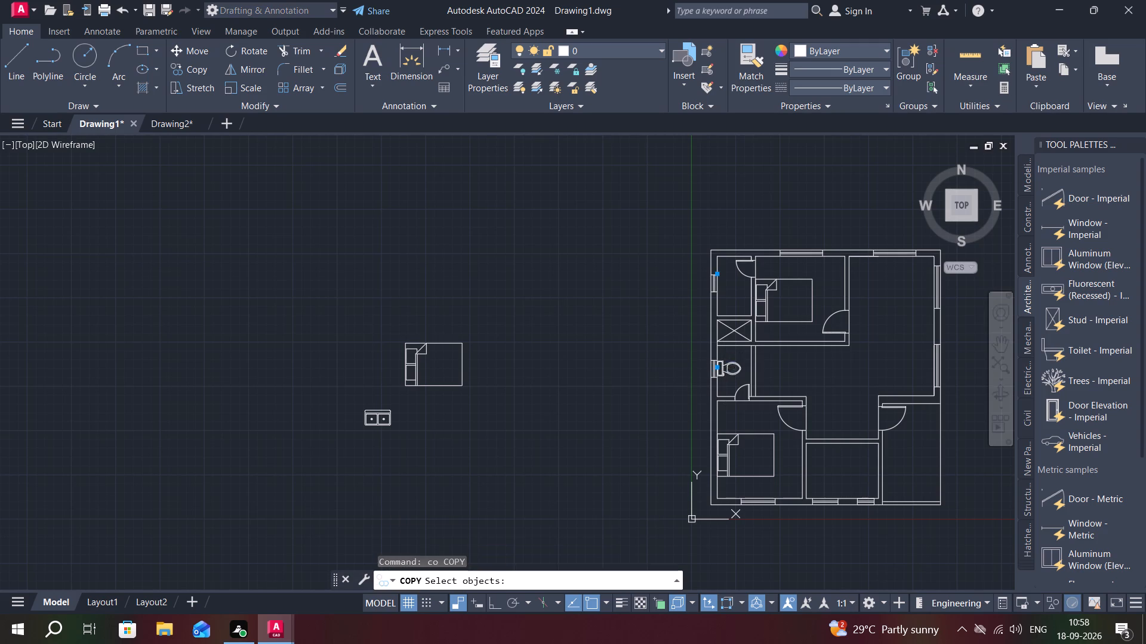
left_click(732, 366)
right_click(729, 364)
left_click(729, 364)
scroll(730, 286, "up", 6)
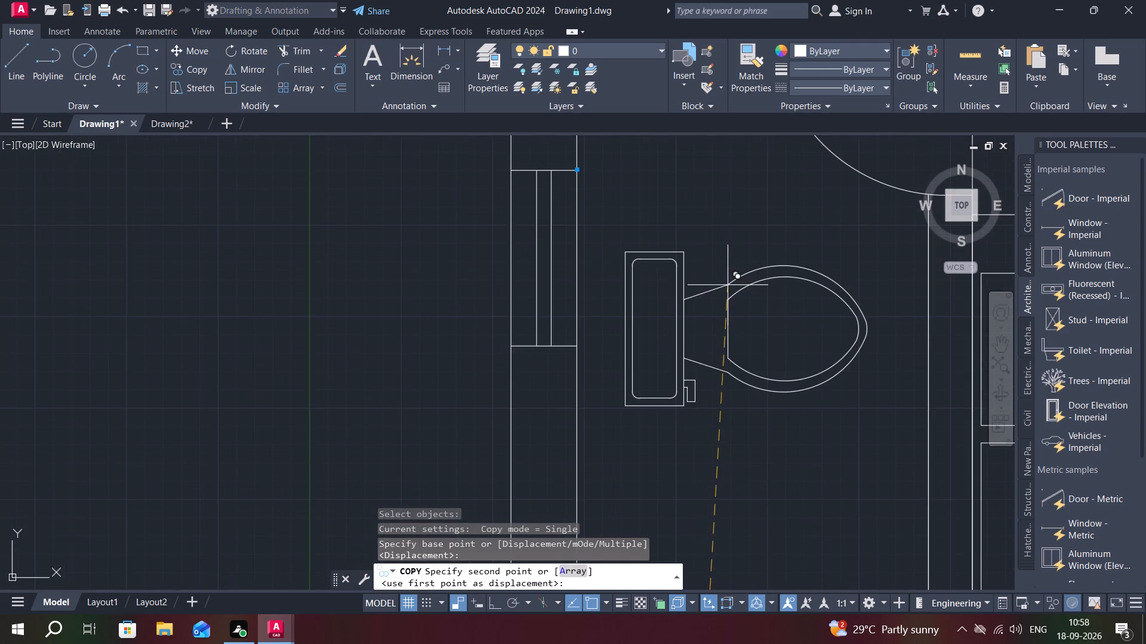
scroll(728, 285, "down", 1)
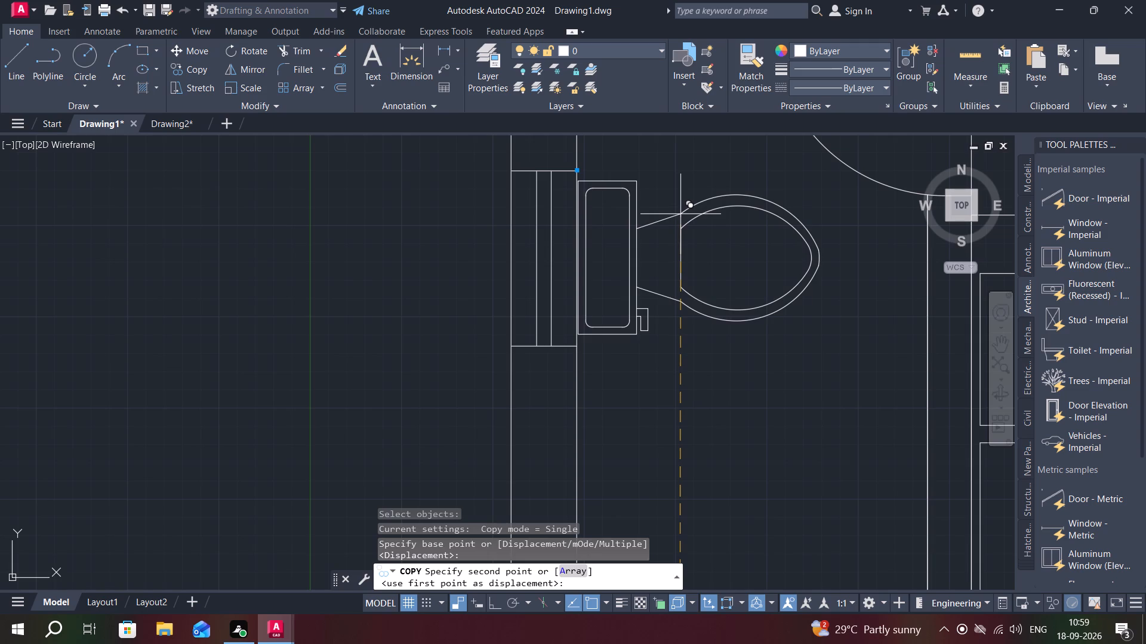
left_click(679, 213)
scroll(725, 261, "down", 1)
scroll(725, 261, "up", 1)
scroll(726, 261, "down", 1)
scroll(727, 262, "up", 1)
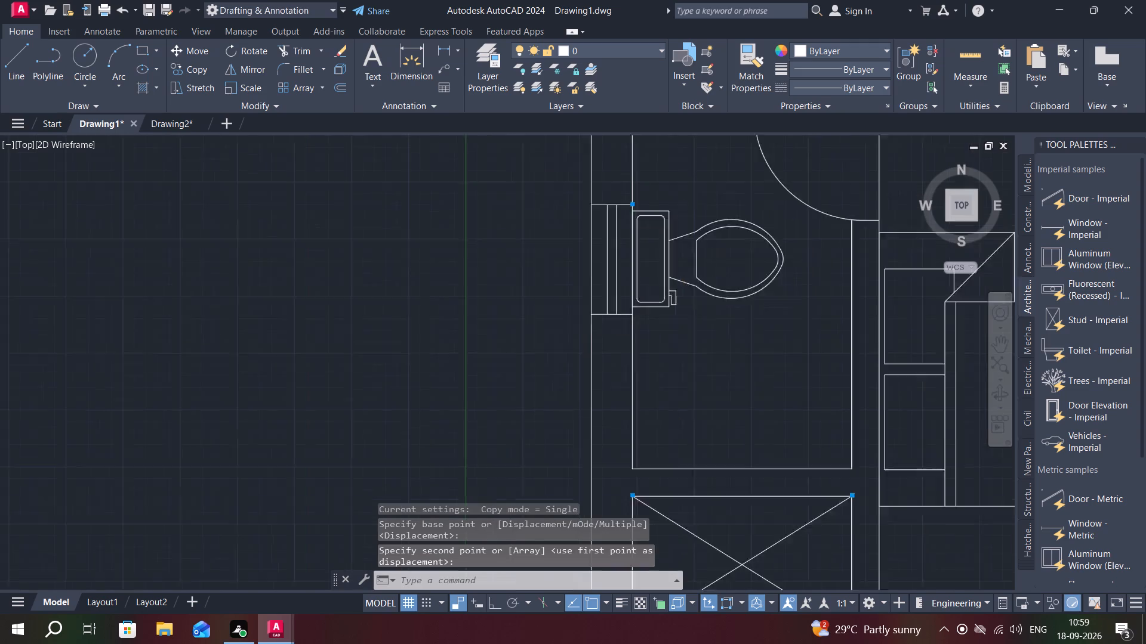
scroll(748, 267, "down", 5)
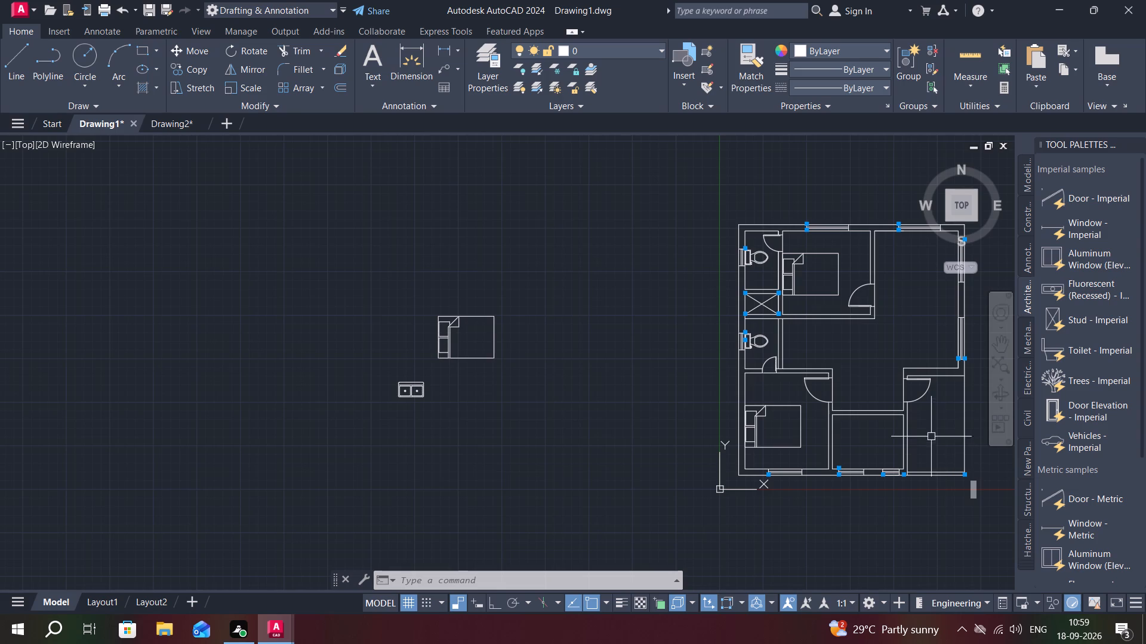
Offset the kitchen's east and south inner wall lines 2' into the room for the counter edges.
middle_click_drag(823, 395, 787, 393)
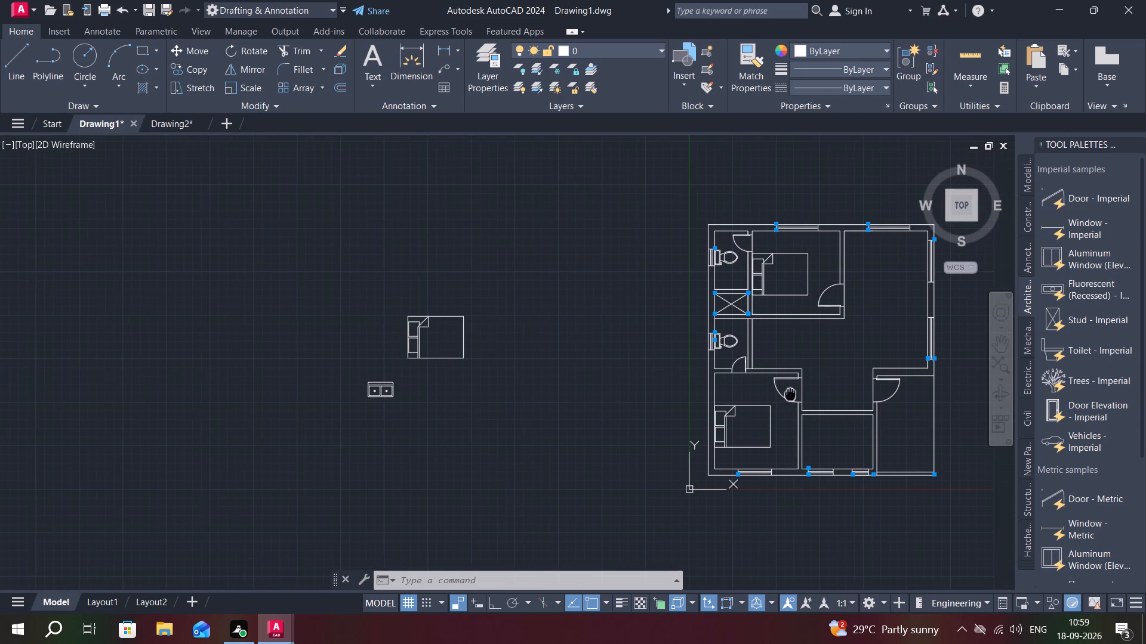
middle_click_drag(787, 393, 784, 391)
middle_click_drag(784, 386, 762, 379)
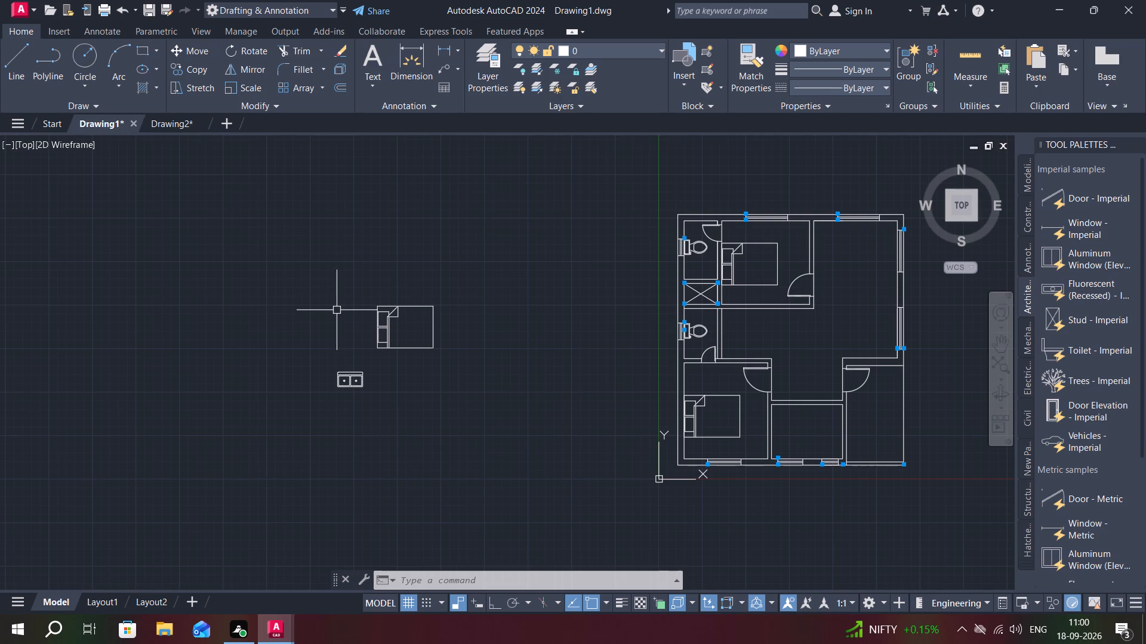
middle_click_drag(730, 373, 680, 349)
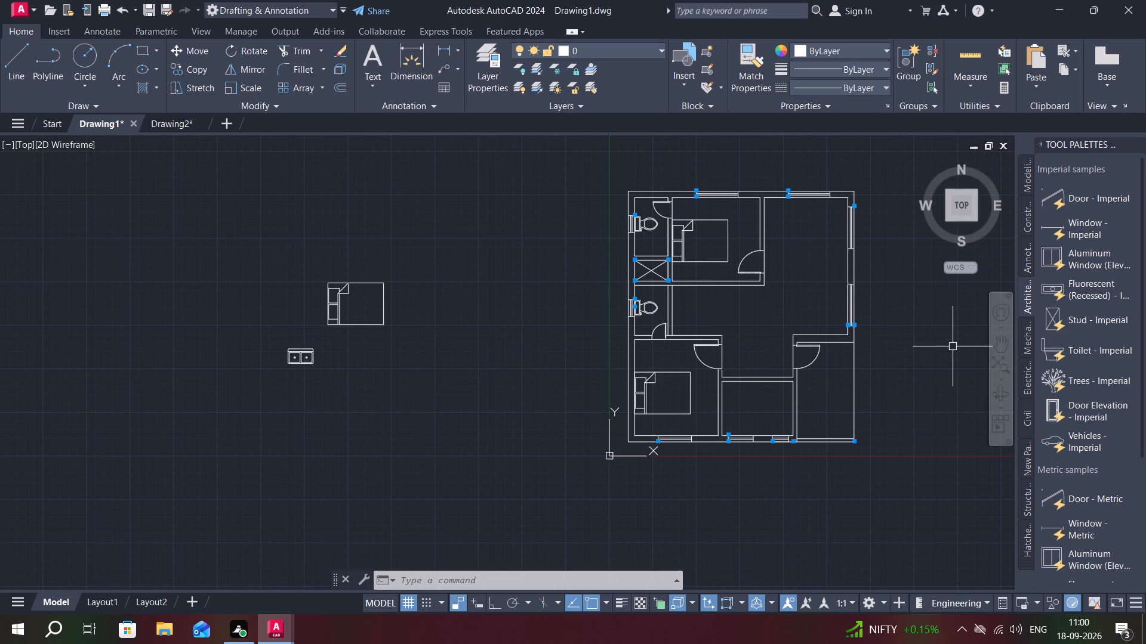
scroll(766, 433, "up", 2)
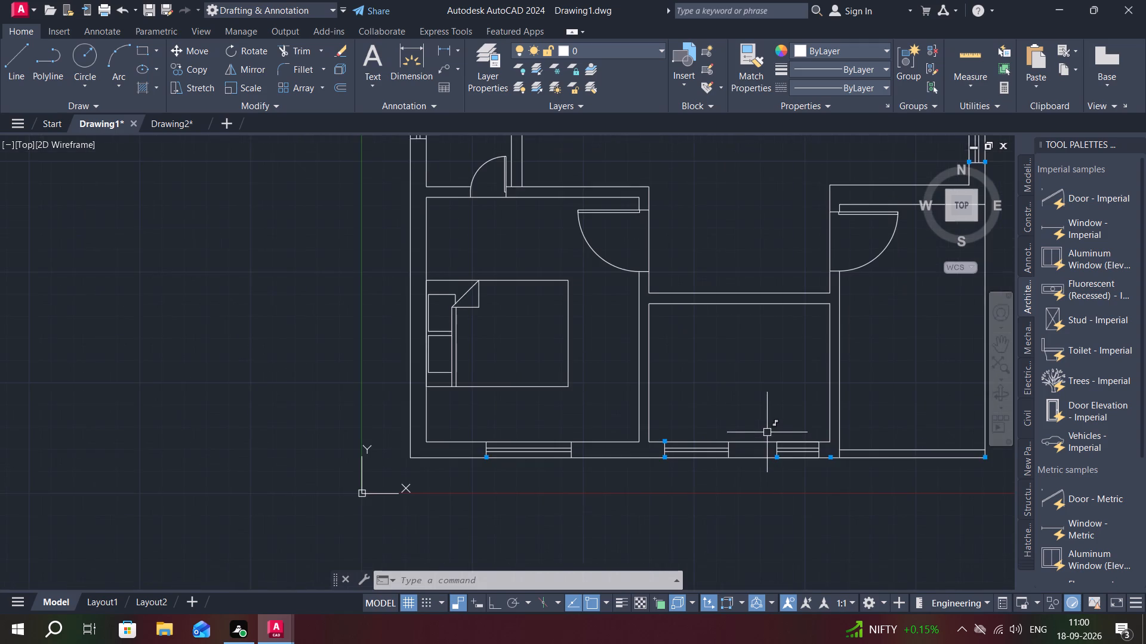
middle_click_drag(764, 418, 751, 382)
type("o 2'")
key("space")
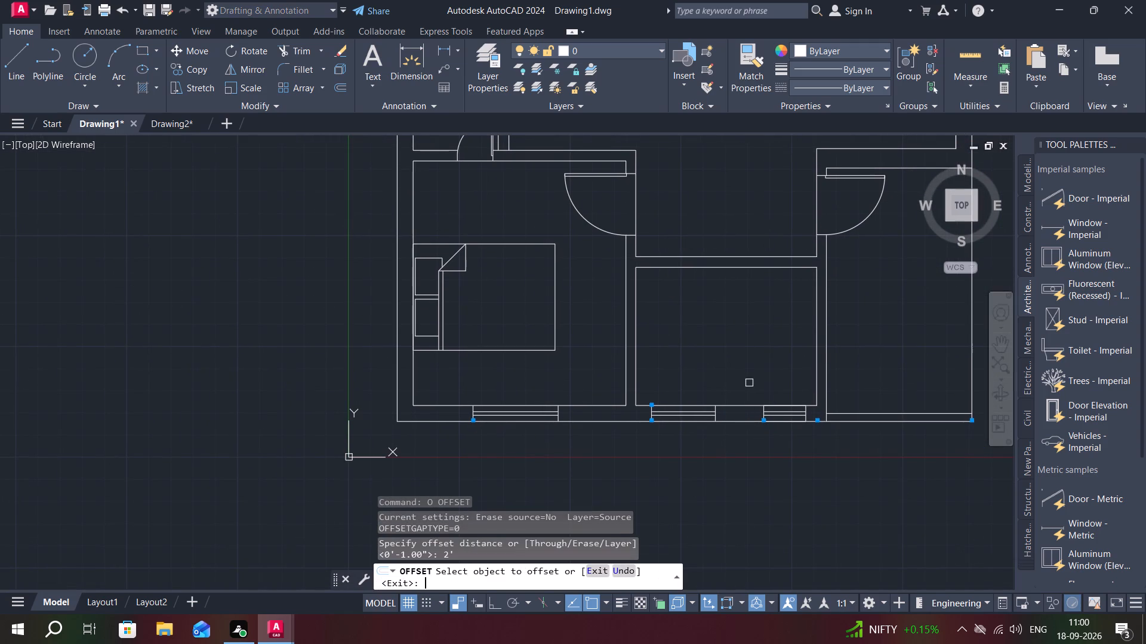
left_click(815, 358)
left_click(737, 345)
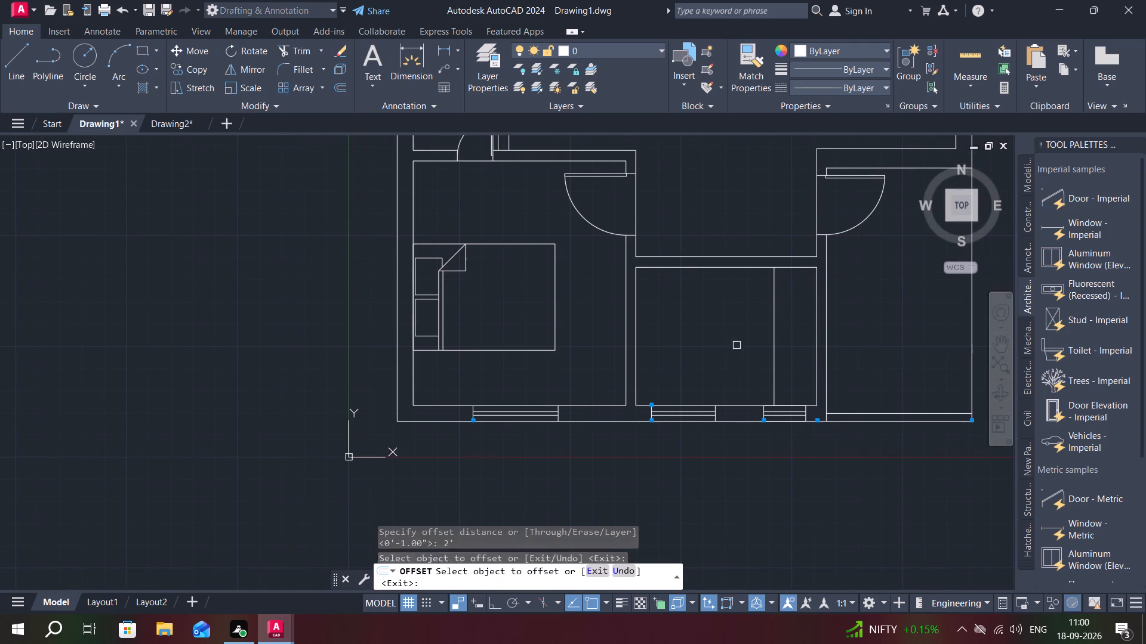
left_click(744, 406)
left_click(750, 291)
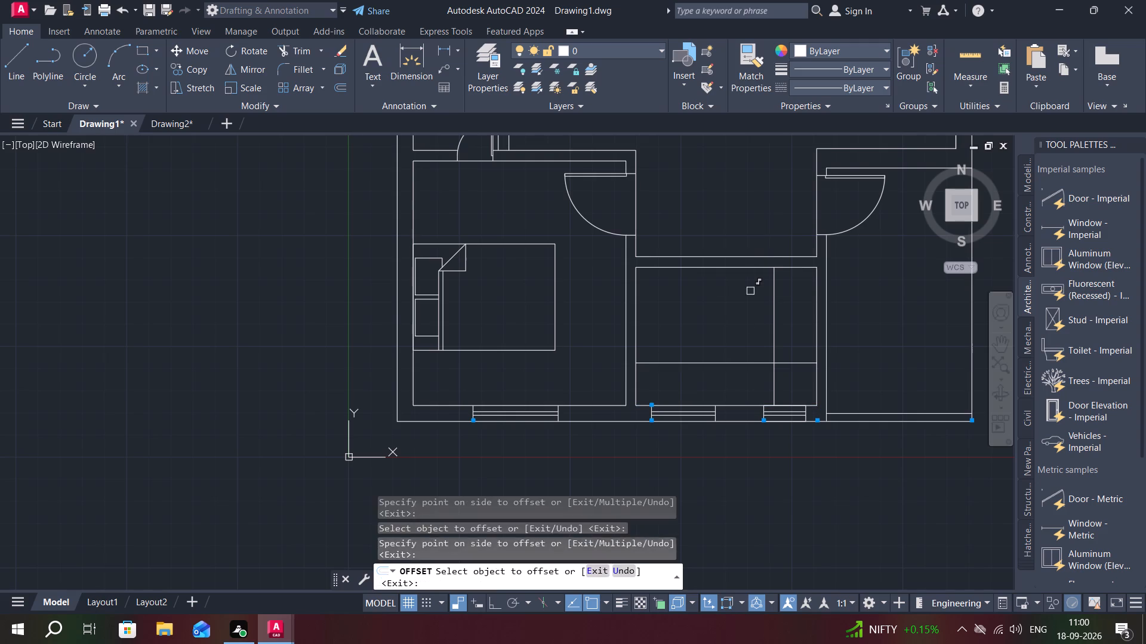
key("Escape")
Trim the two counter lines beyond their intersection in the kitchen's south-east corner to form an L-shaped counter.
type("tr")
key("space")
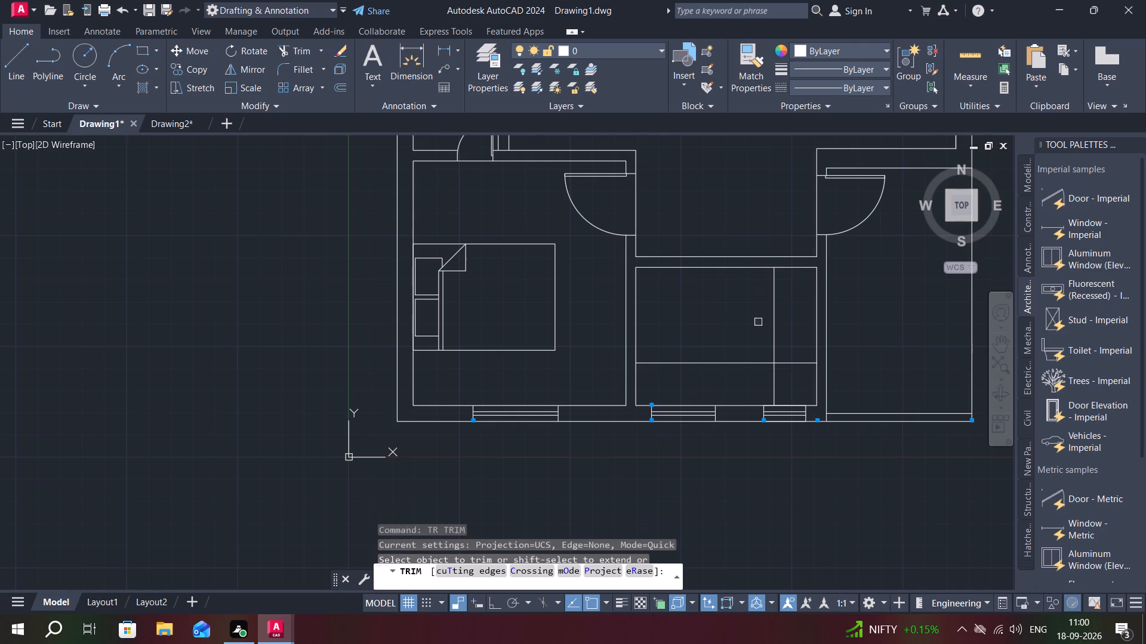
left_click(772, 379)
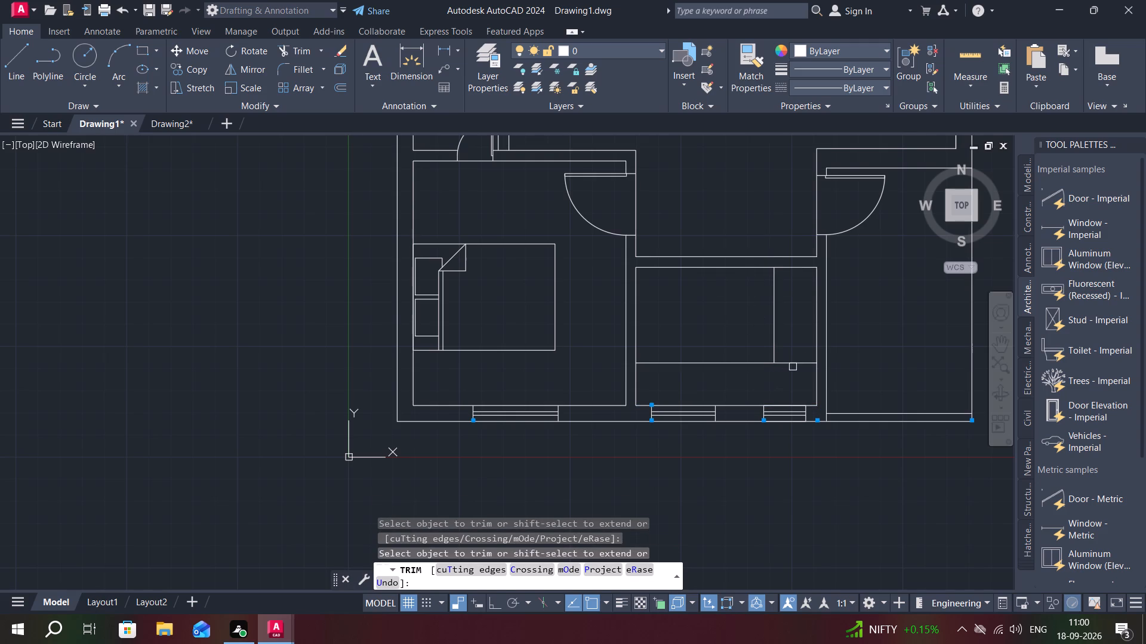
left_click(794, 364)
key("Escape")
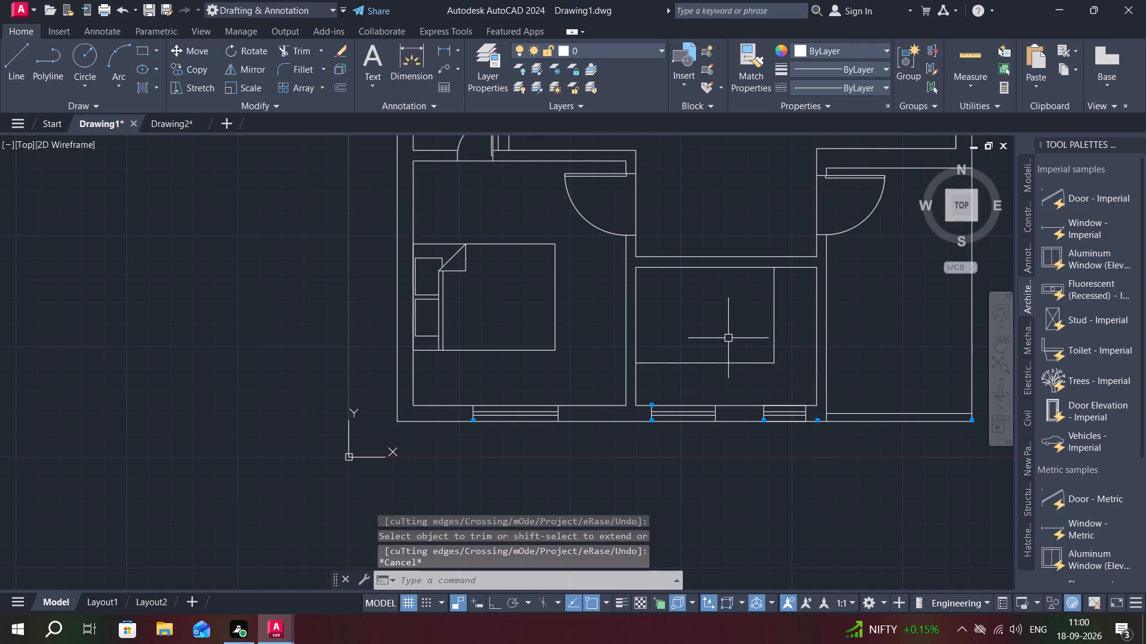
key("Escape")
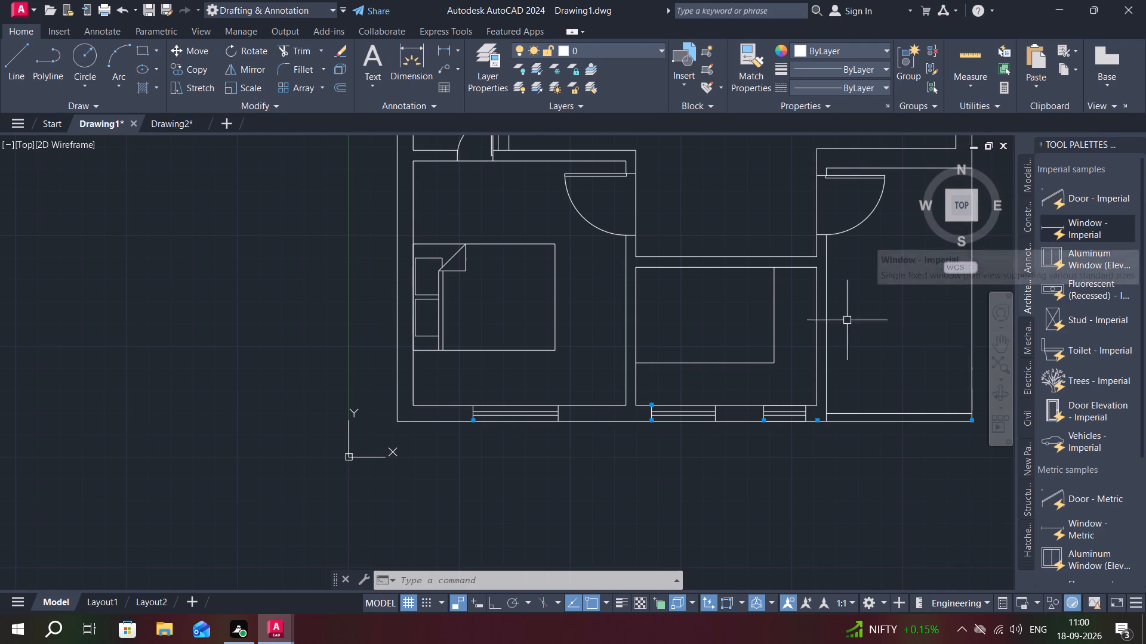
Erase the spare bed block lying outside the plan to the west.
middle_click_drag(827, 323, 742, 329)
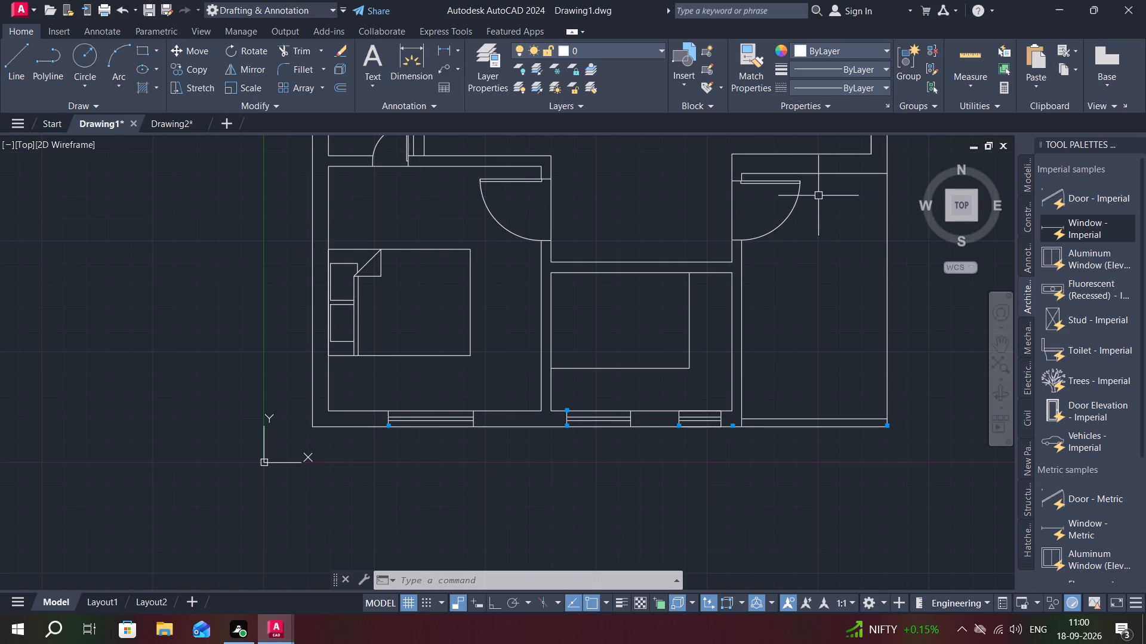
middle_click_drag(825, 325, 903, 299)
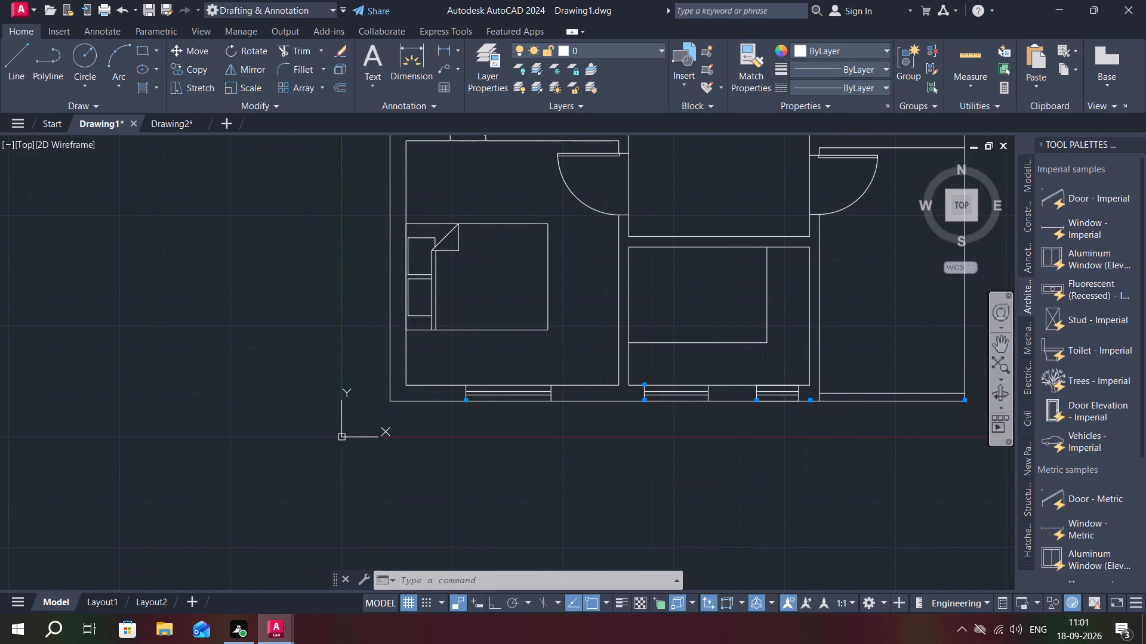
scroll(791, 292, "down", 2)
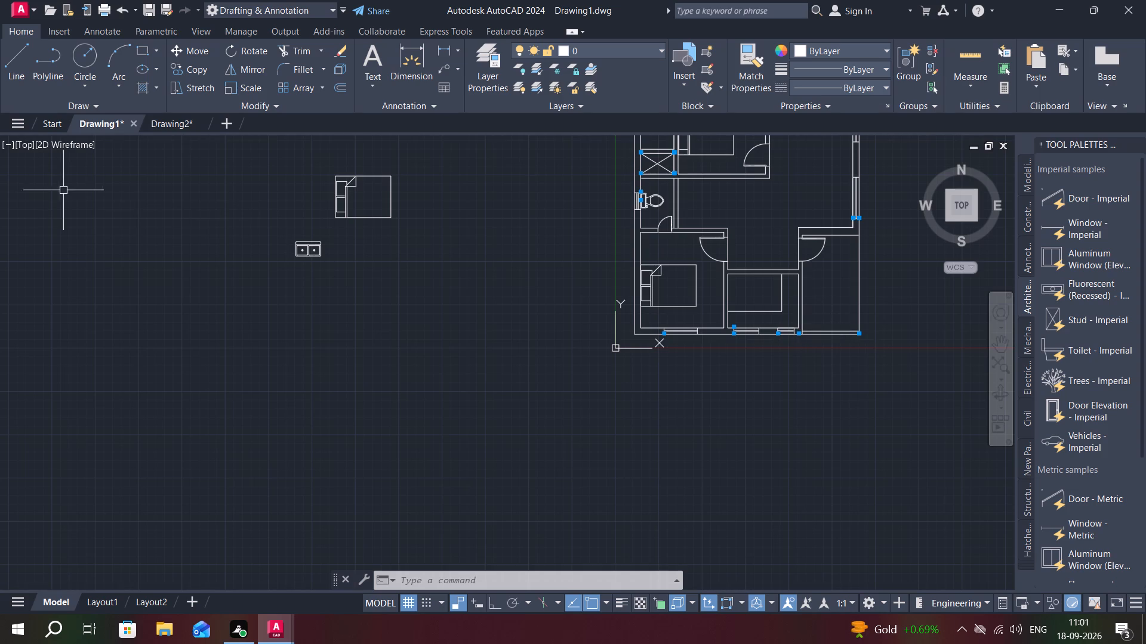
left_click(218, 140)
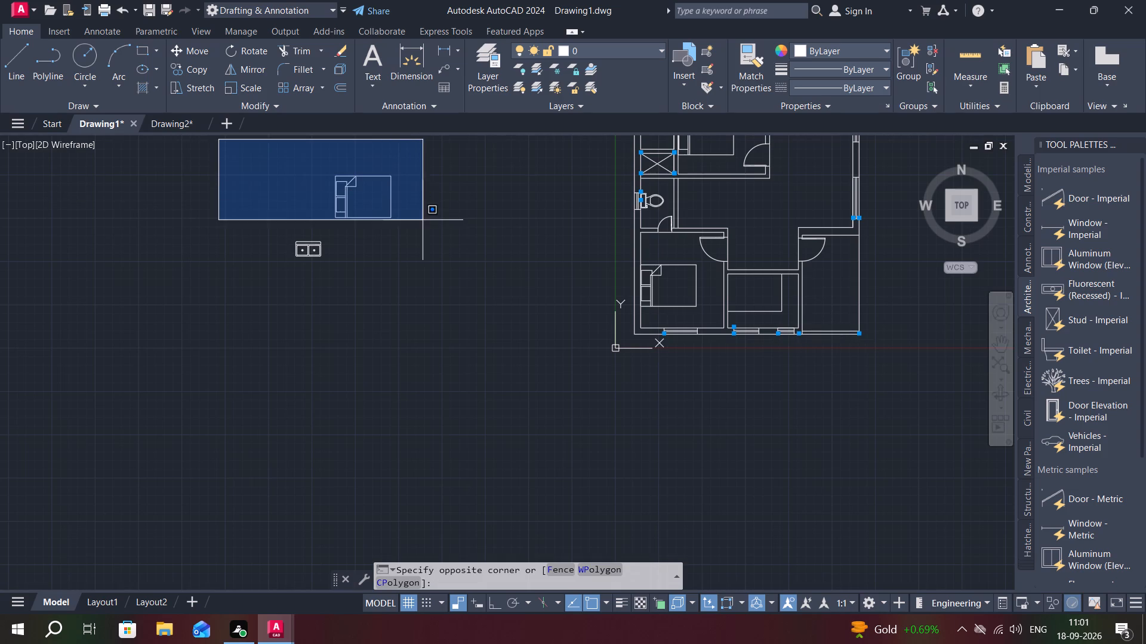
left_click(442, 228)
key("Delete")
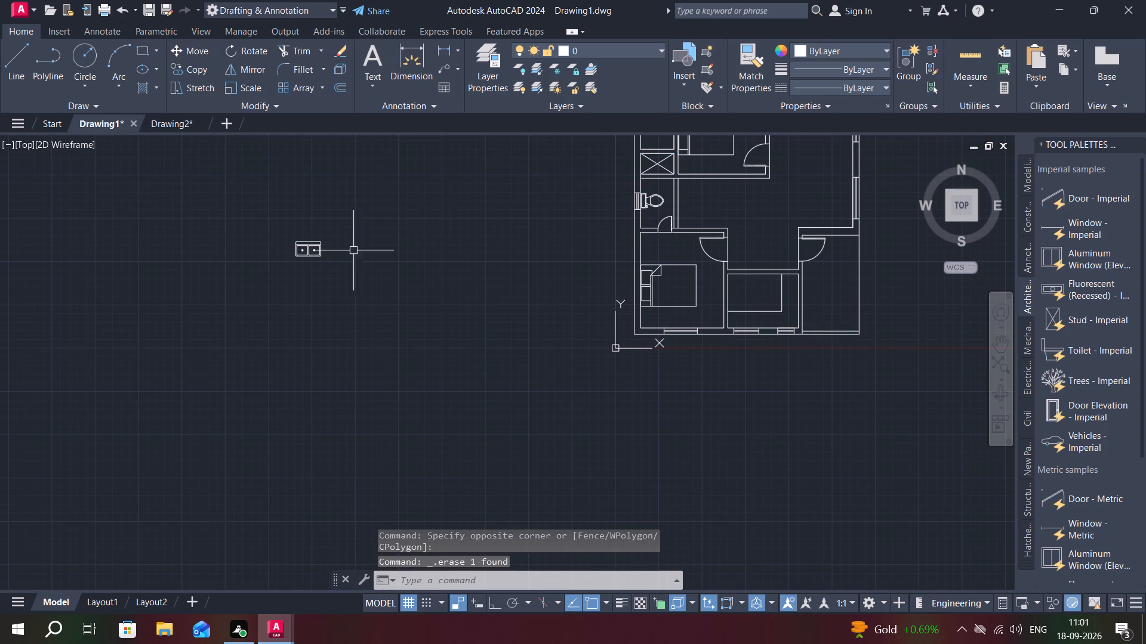
Rotate the double-bowl sink block lying west of the plan by 90° about its upper-right corner.
type("ro")
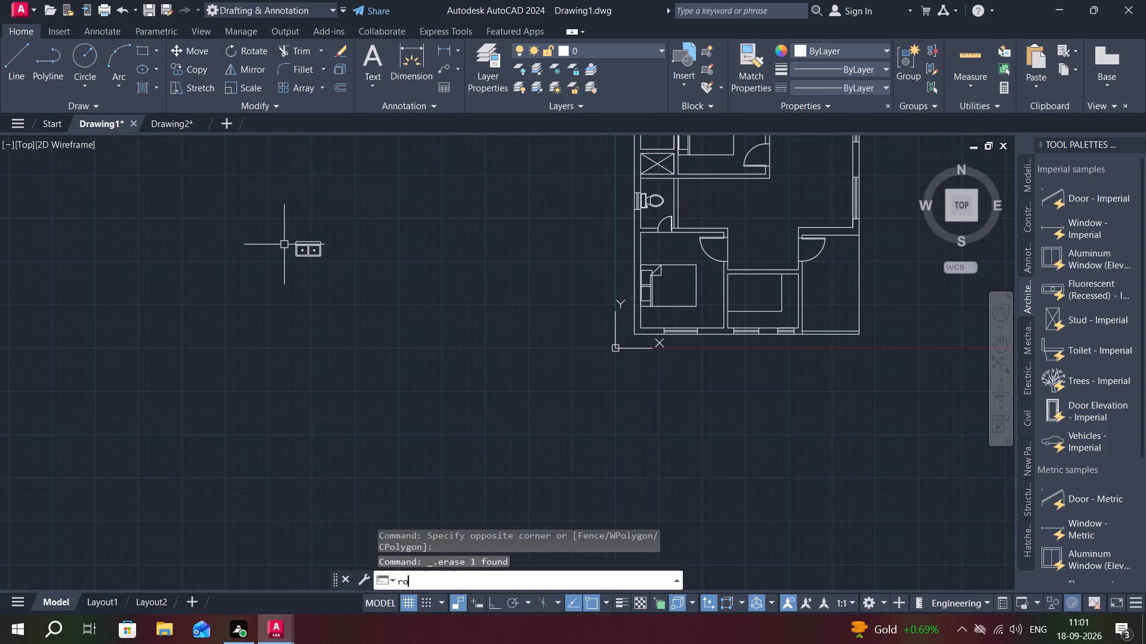
key("space")
scroll(304, 241, "up", 2)
left_click(318, 242)
right_click(321, 232)
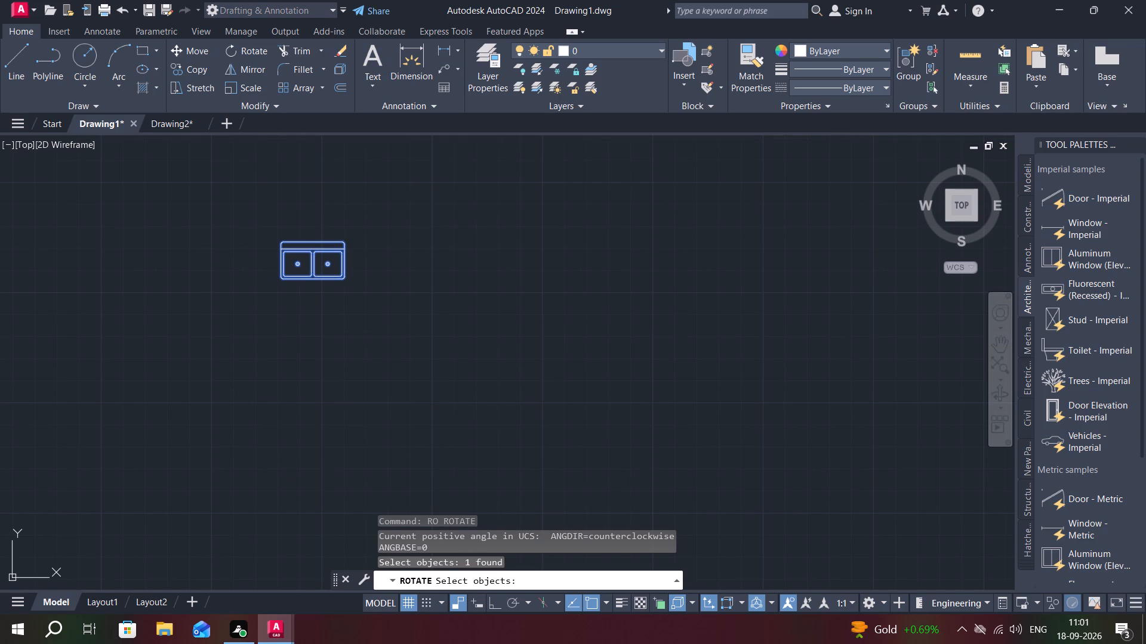
left_click(341, 241)
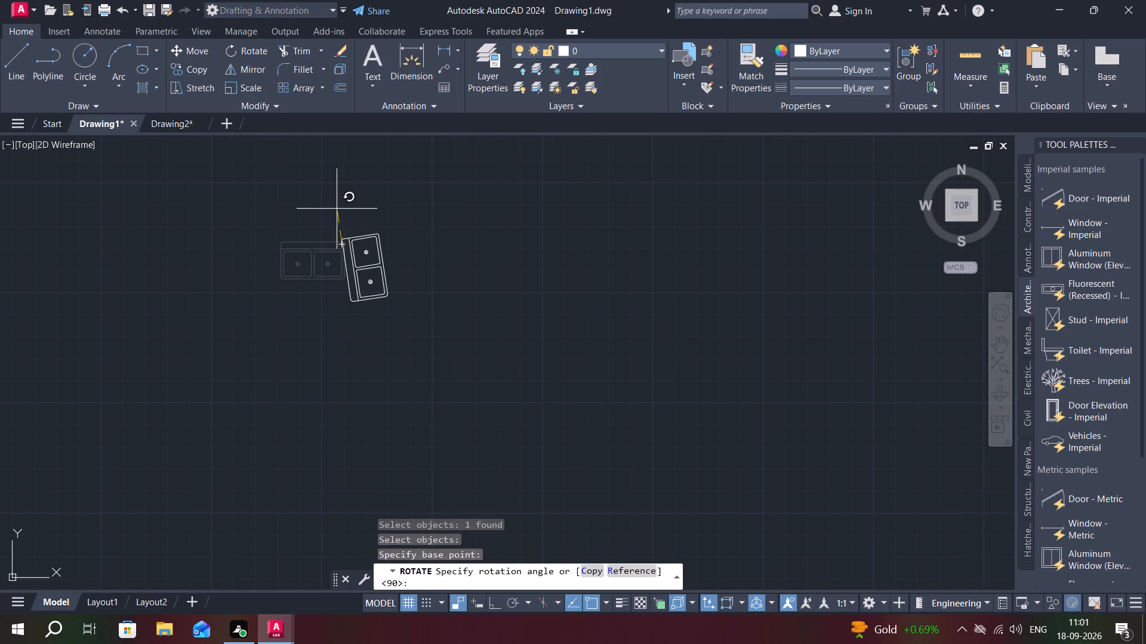
key("F8")
left_click(338, 221)
scroll(422, 267, "down", 2)
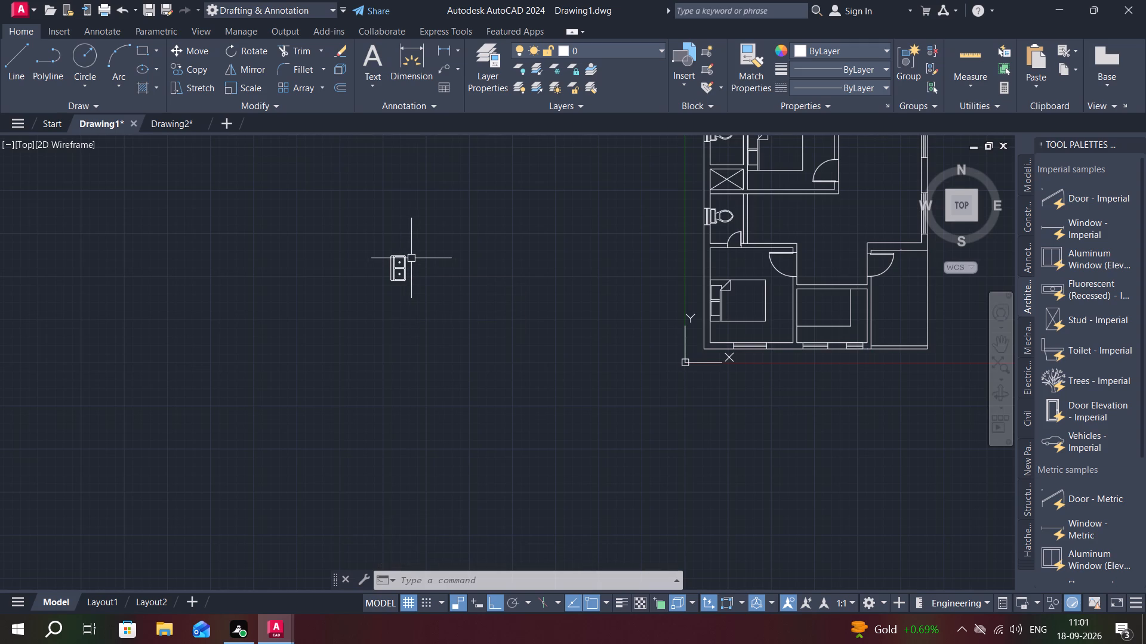
key("Escape")
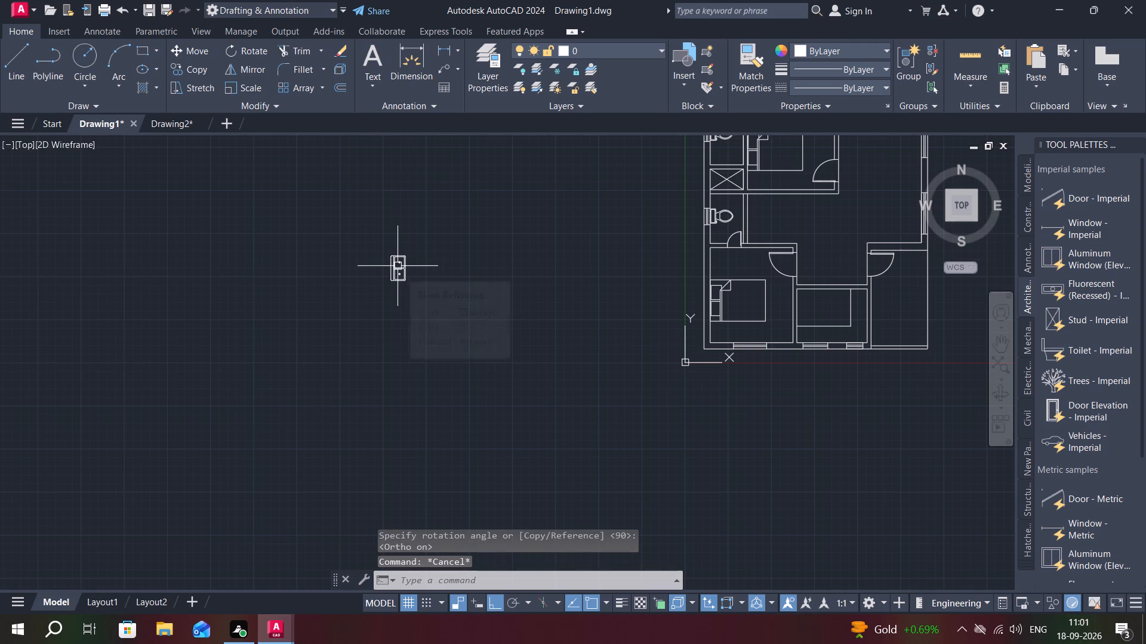
Rotate the sink block another 90° about its upper-left corner so its back ledge faces south.
scroll(398, 263, "up", 2)
key("space")
left_click(375, 269)
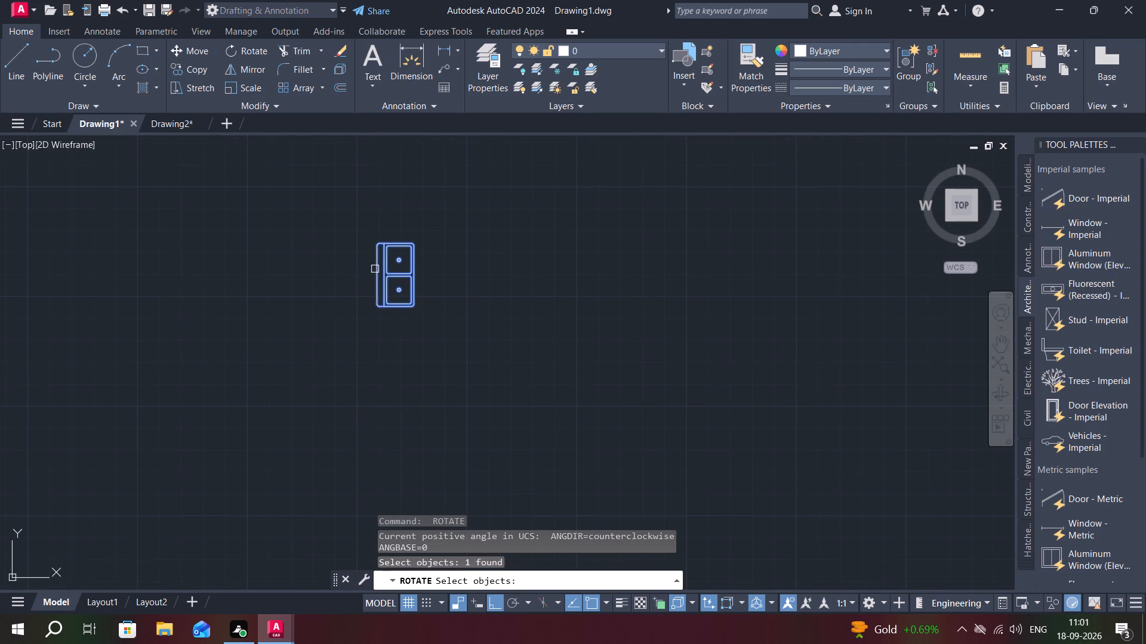
right_click(375, 269)
left_click(382, 244)
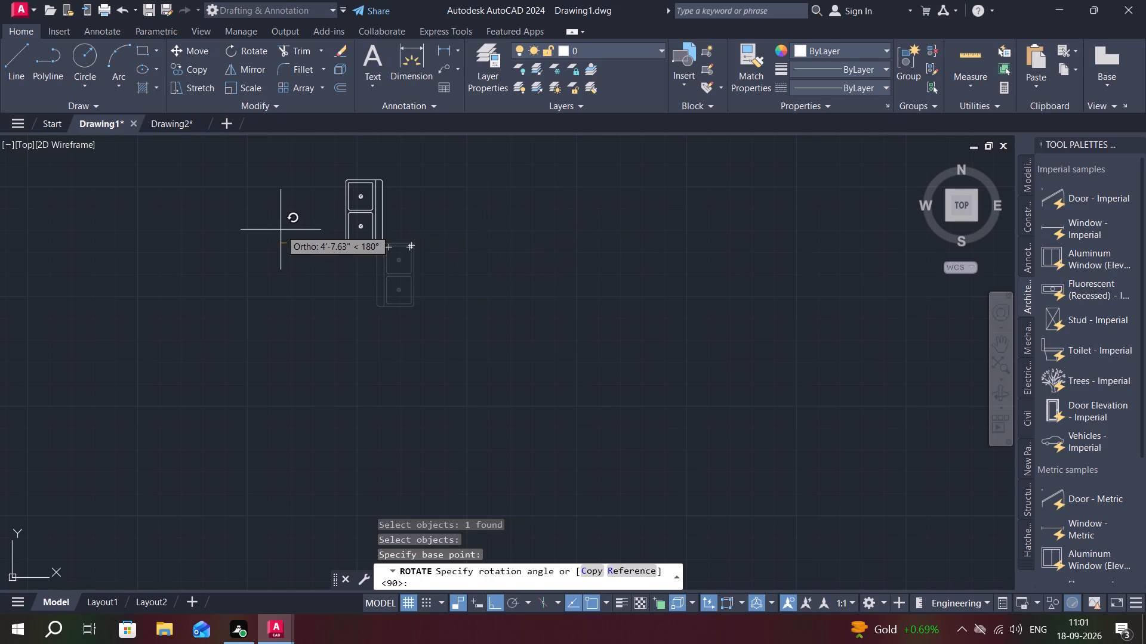
key("F8")
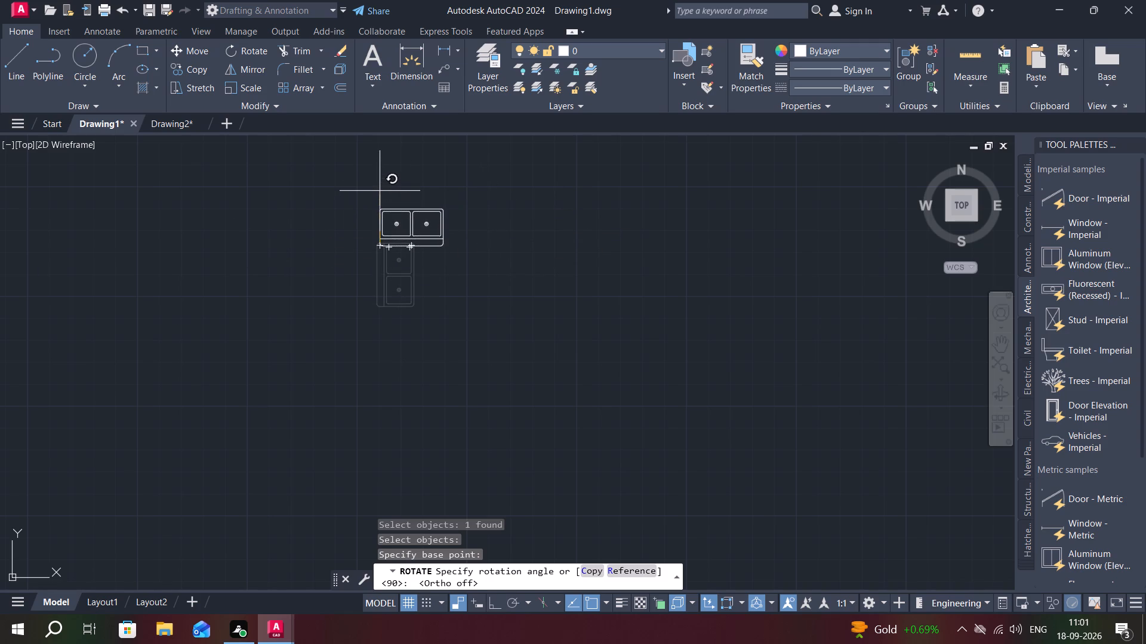
key("F8")
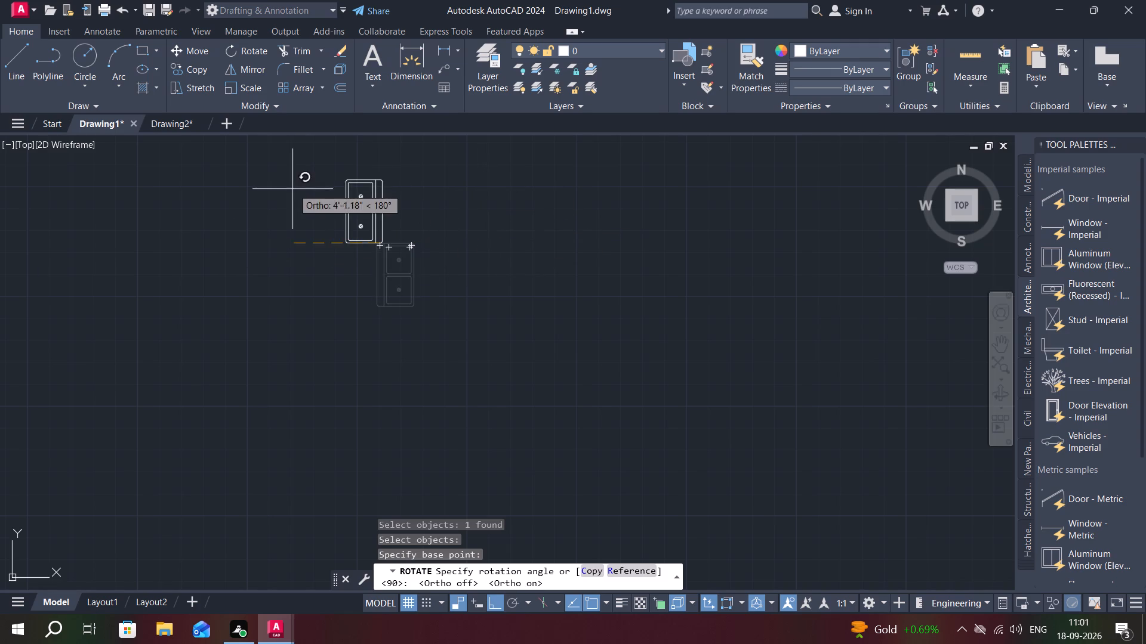
left_click(371, 179)
Copy the sink block into the kitchen onto the south counter, in front of the wider south window.
scroll(463, 245, "down", 2)
key("c")
key("o")
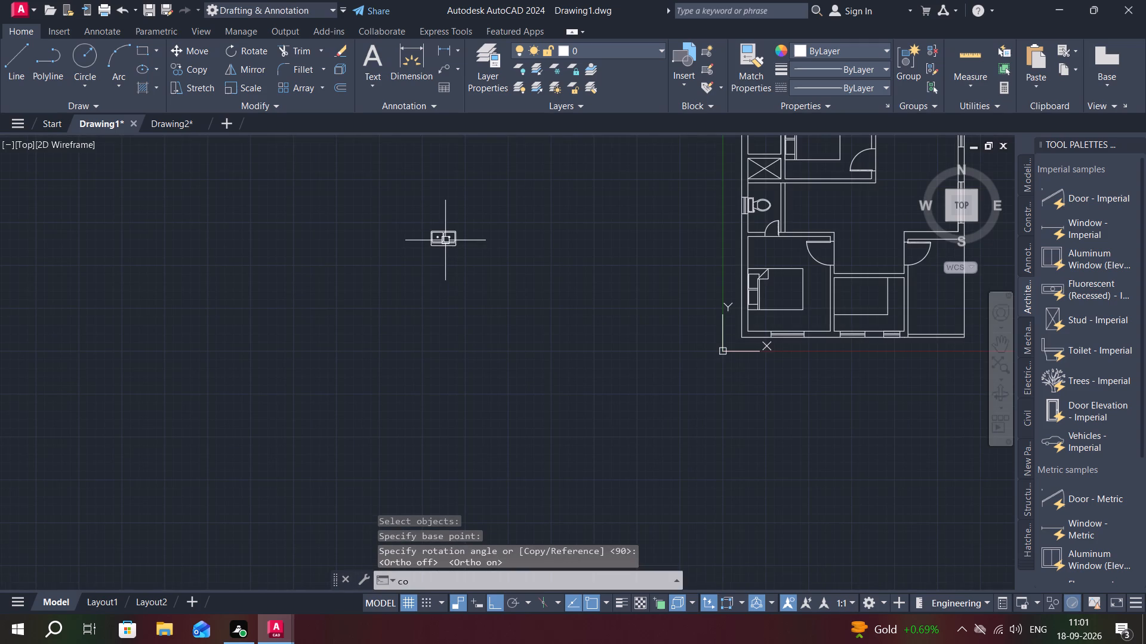
key("space")
scroll(445, 240, "up", 3)
left_click(473, 265)
right_click(473, 265)
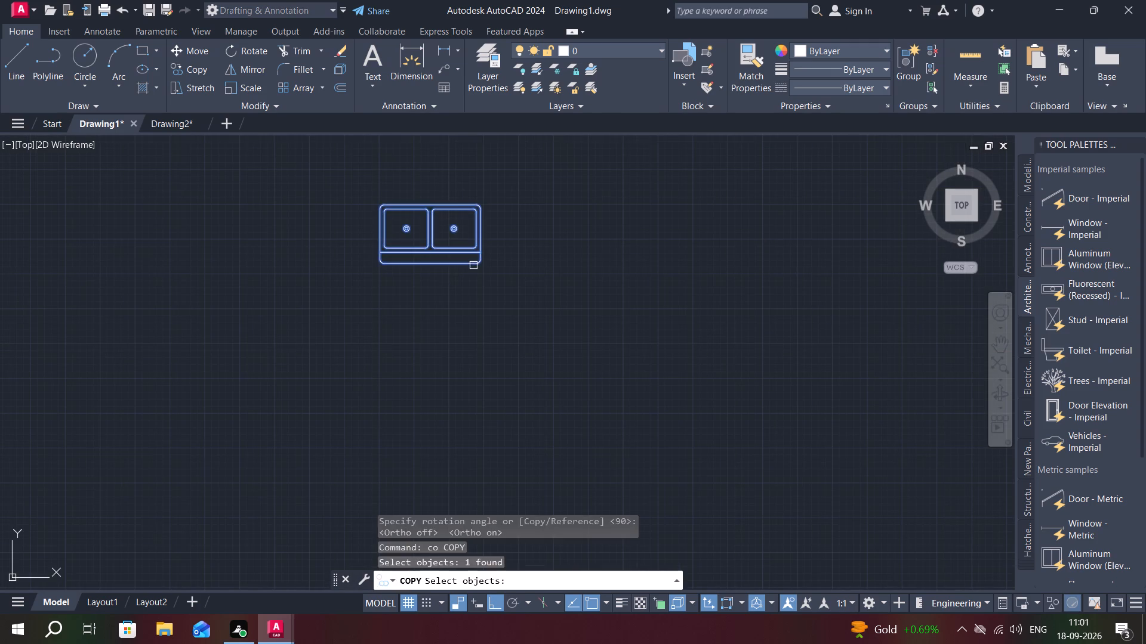
left_click(473, 265)
scroll(491, 282, "down", 4)
key("F8")
scroll(497, 284, "down", 3)
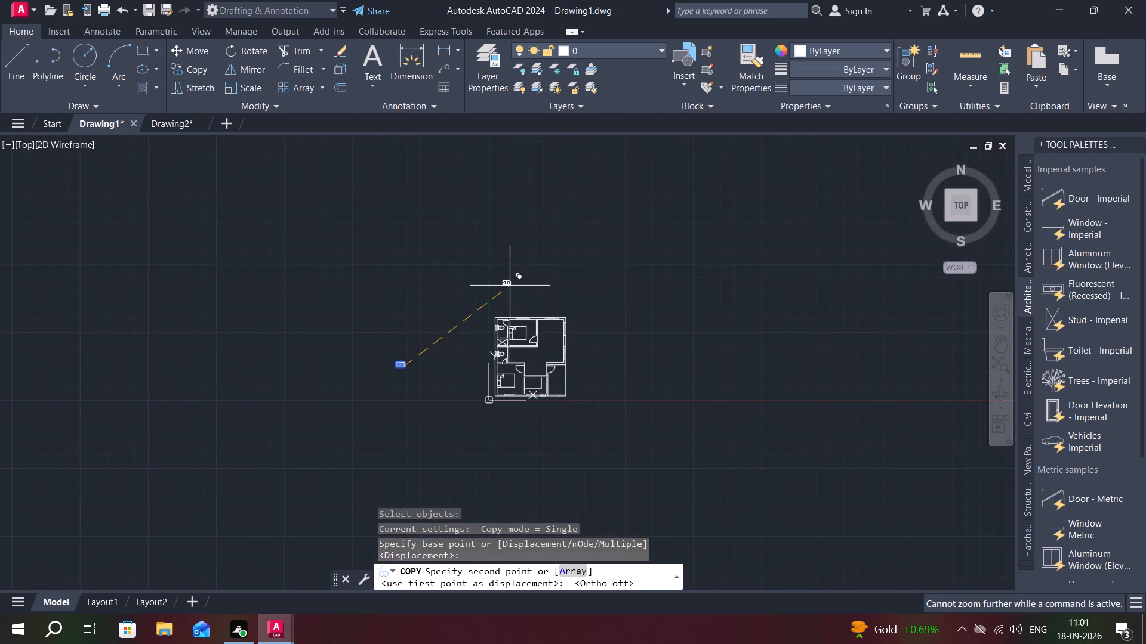
scroll(521, 394, "up", 6)
middle_click_drag(590, 408, 571, 366)
scroll(568, 370, "up", 4)
scroll(572, 363, "down", 3)
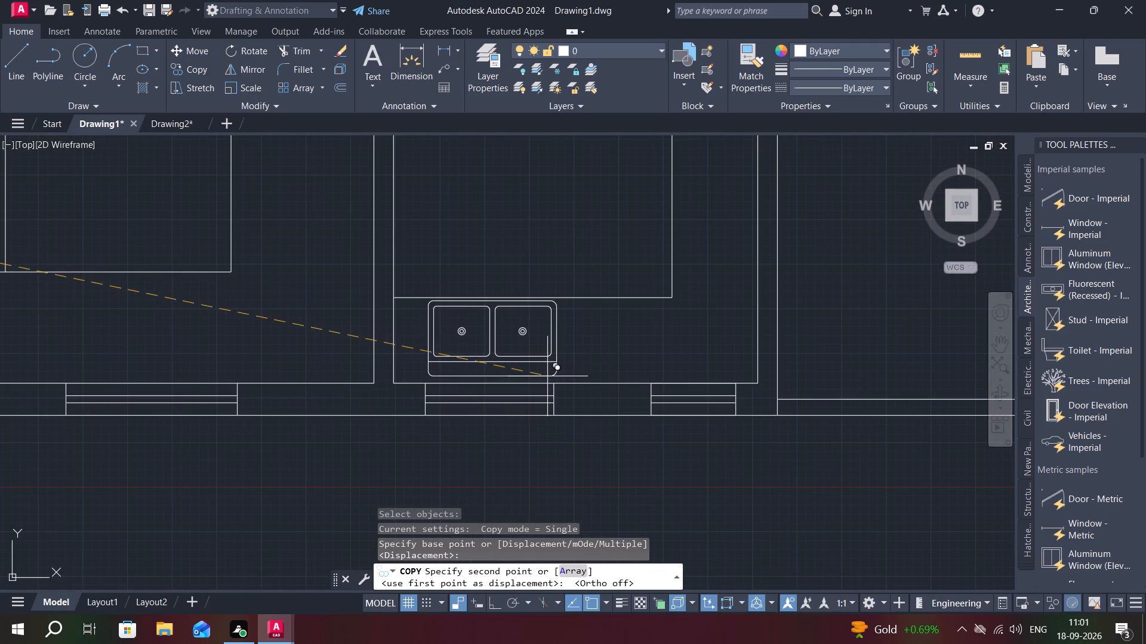
left_click(544, 377)
scroll(611, 372, "down", 3)
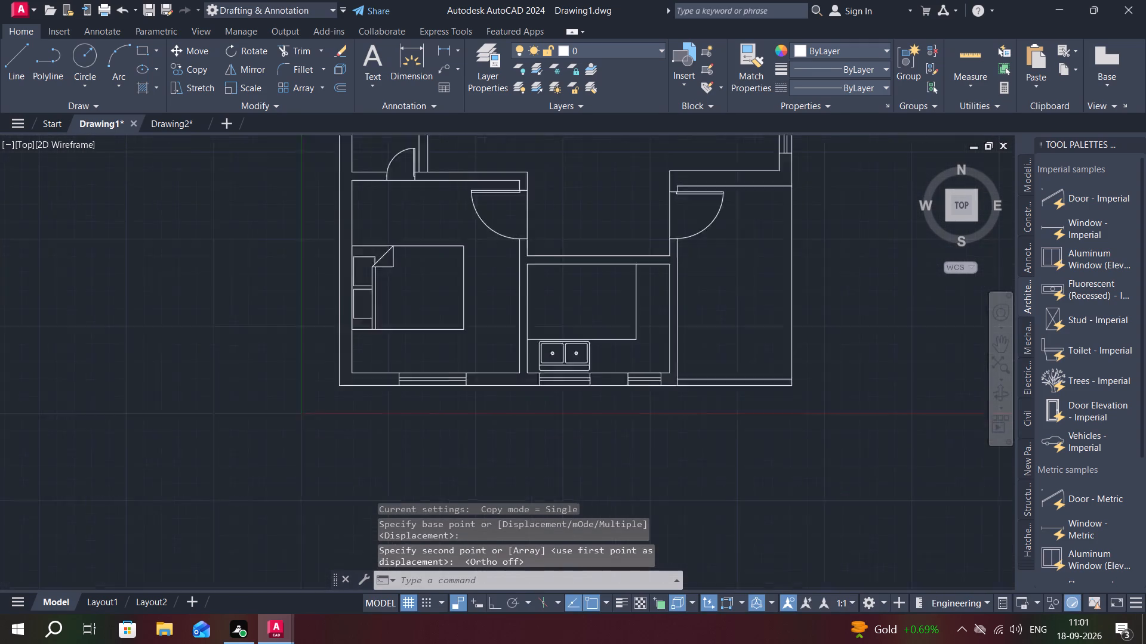
Erase the spare sink block lying outside the plan to the west.
middle_click_drag(652, 338, 743, 358)
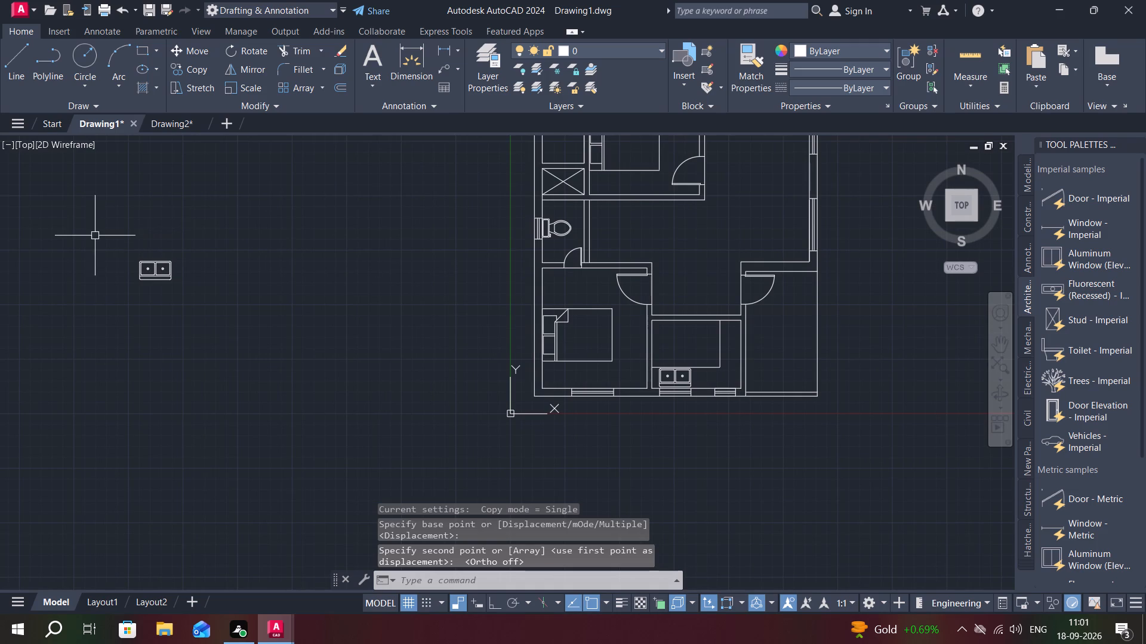
left_click(91, 235)
left_click(209, 335)
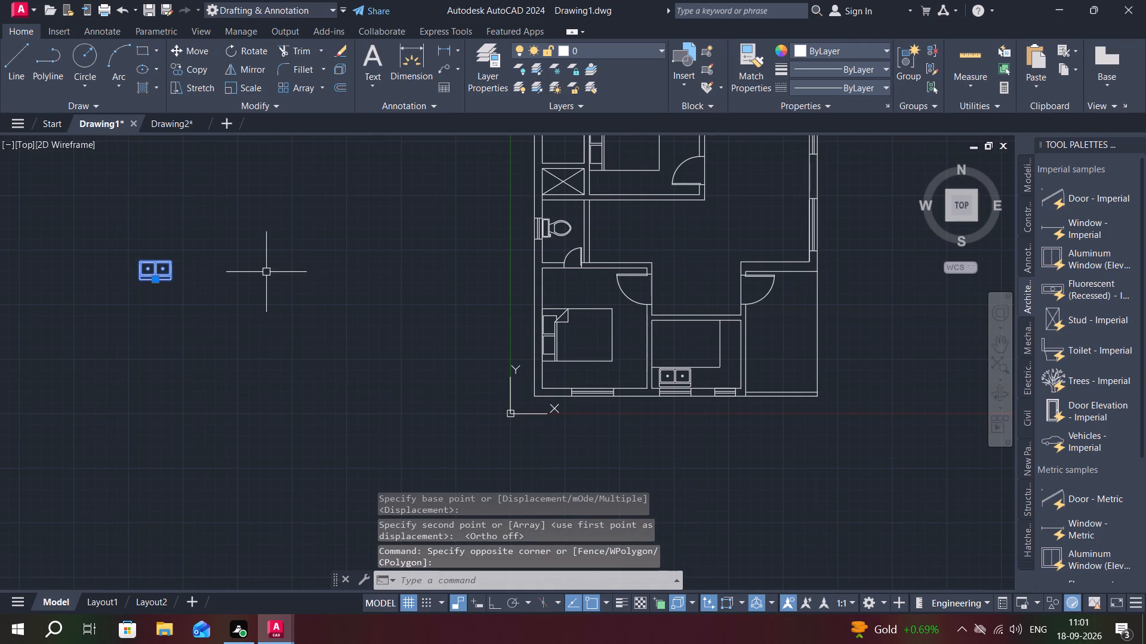
key("Delete")
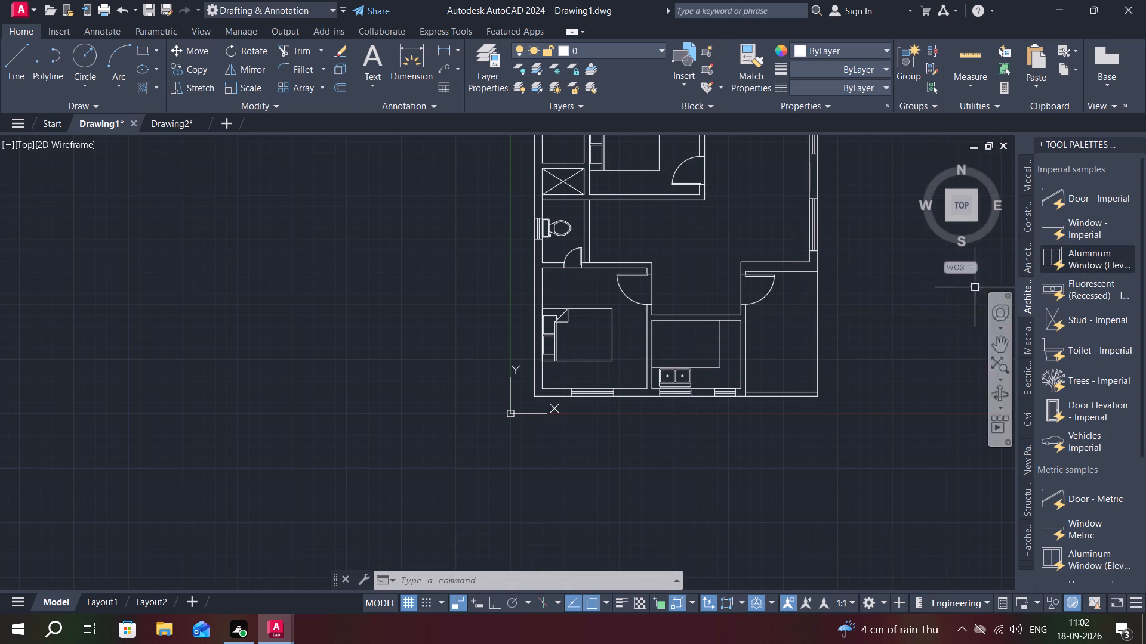
Start a multiline text box in the empty area west of the plan's north-west corner.
middle_click_drag(817, 273, 856, 399)
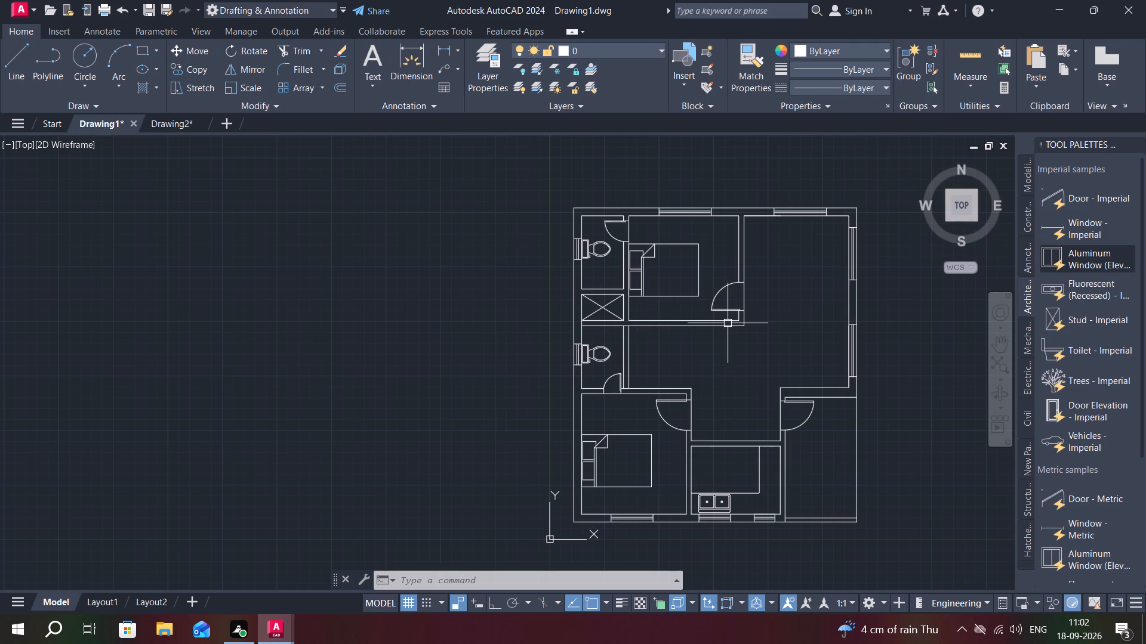
key("t")
key("space")
left_click(451, 223)
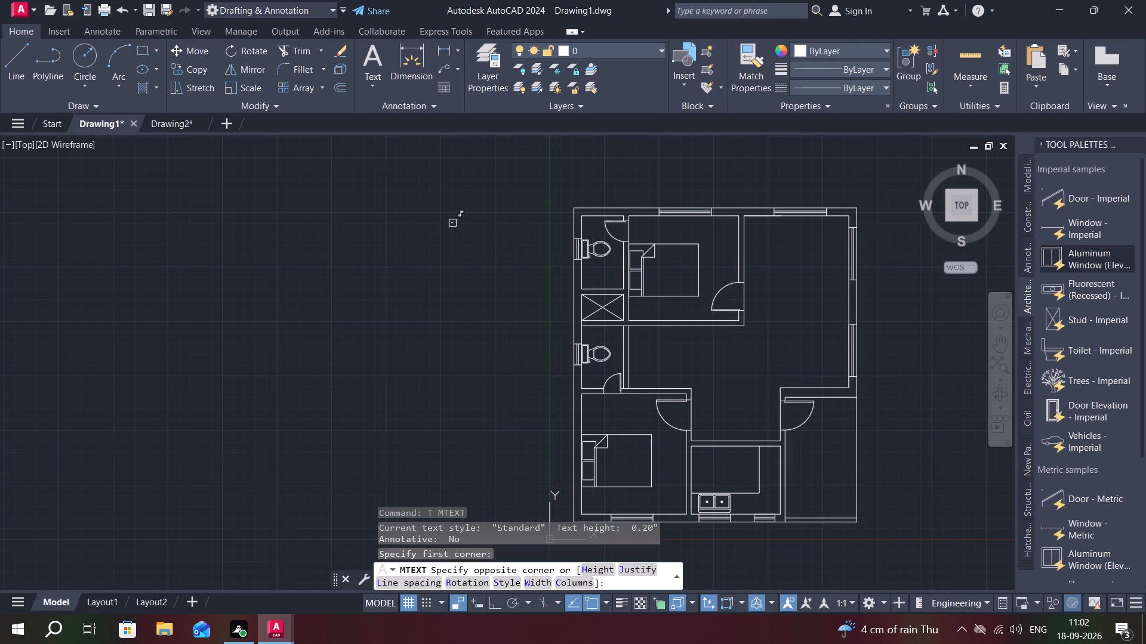
left_click(516, 296)
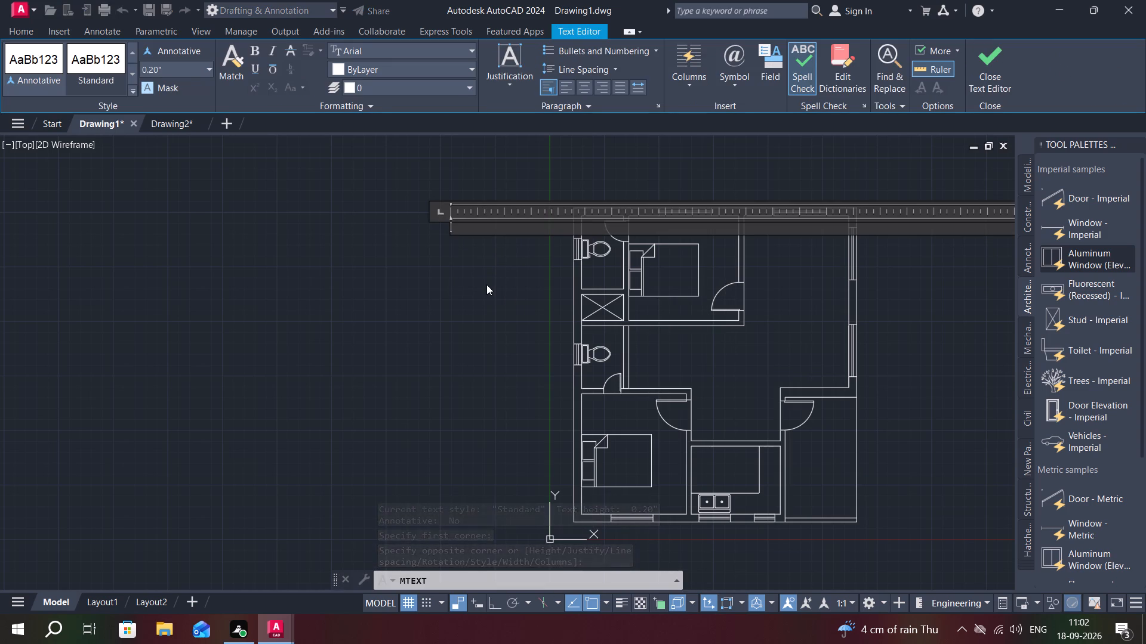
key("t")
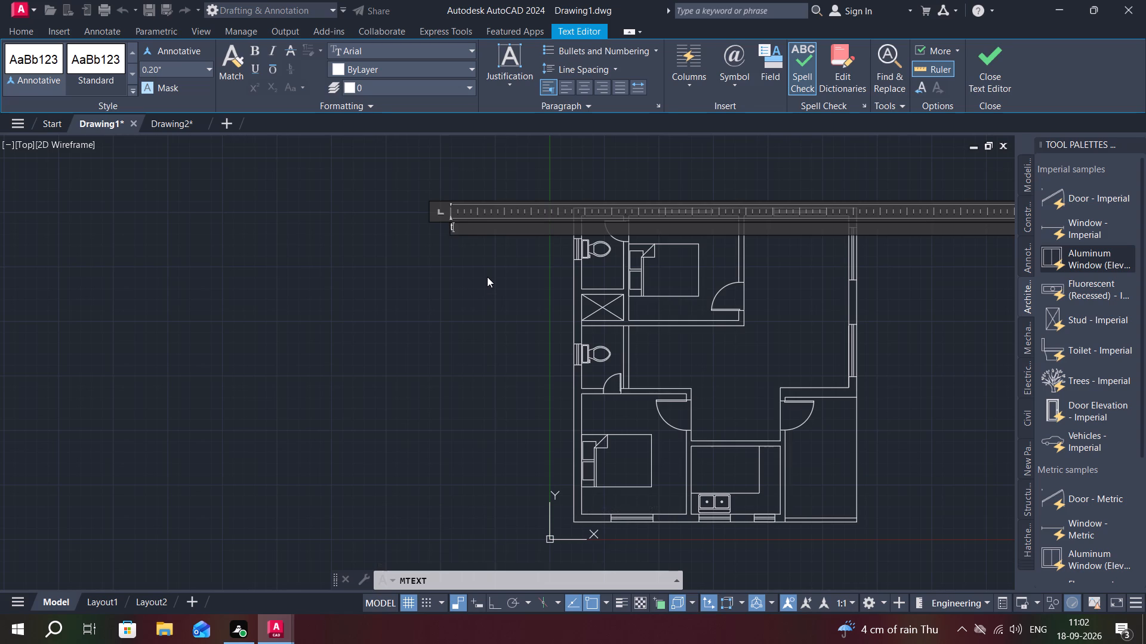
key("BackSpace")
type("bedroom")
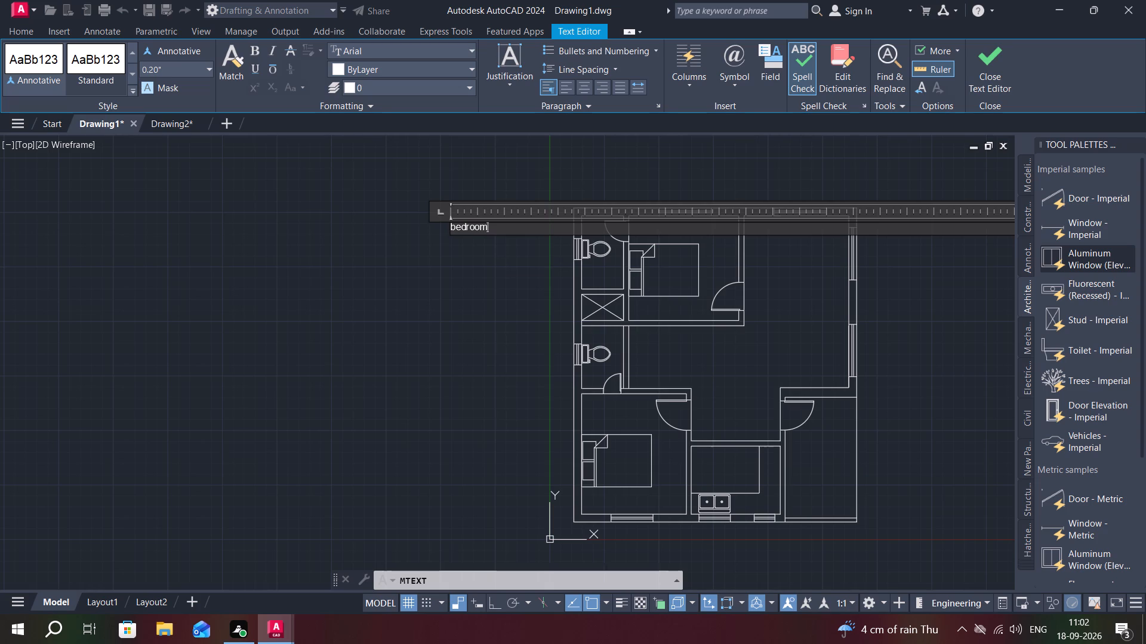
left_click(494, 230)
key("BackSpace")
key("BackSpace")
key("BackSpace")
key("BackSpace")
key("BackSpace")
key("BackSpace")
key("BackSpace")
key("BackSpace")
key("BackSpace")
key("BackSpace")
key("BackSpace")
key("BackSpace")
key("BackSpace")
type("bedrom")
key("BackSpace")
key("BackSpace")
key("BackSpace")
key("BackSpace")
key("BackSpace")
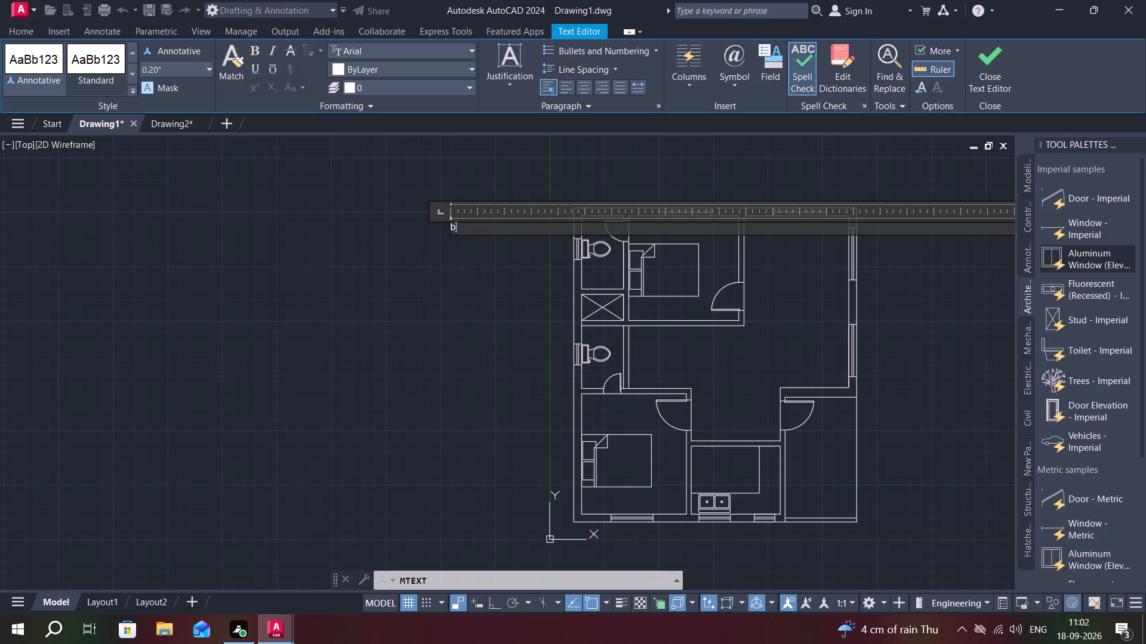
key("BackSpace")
Enter BEDROOM in capitals as the label text and set its text height to 6".
type("BEDR")
type("OOM")
triple_click(500, 228)
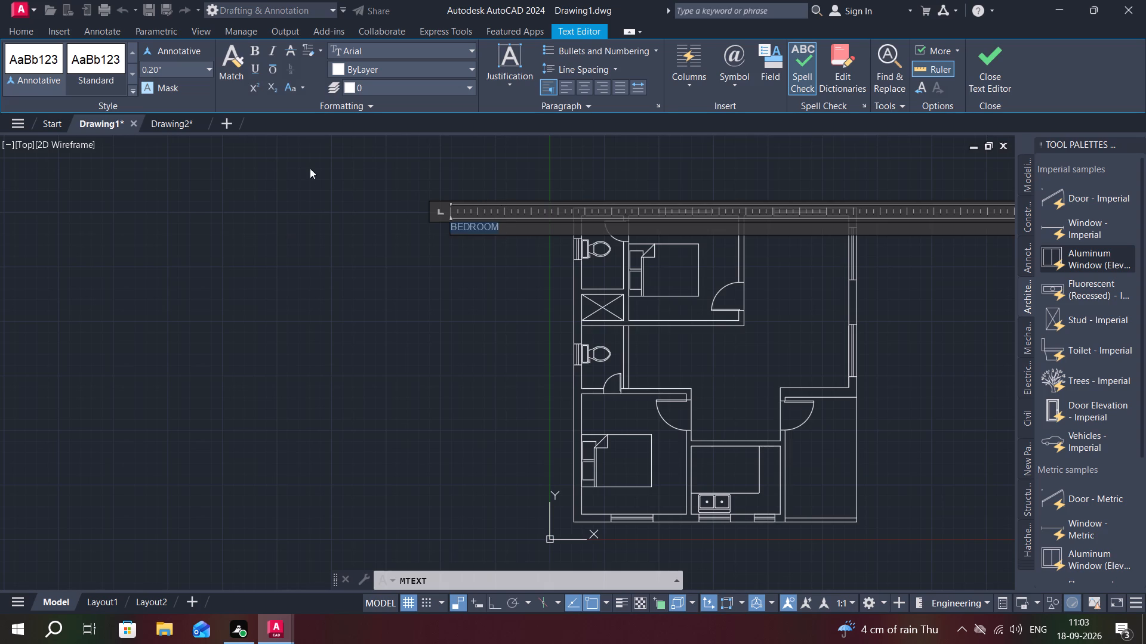
left_click(174, 70)
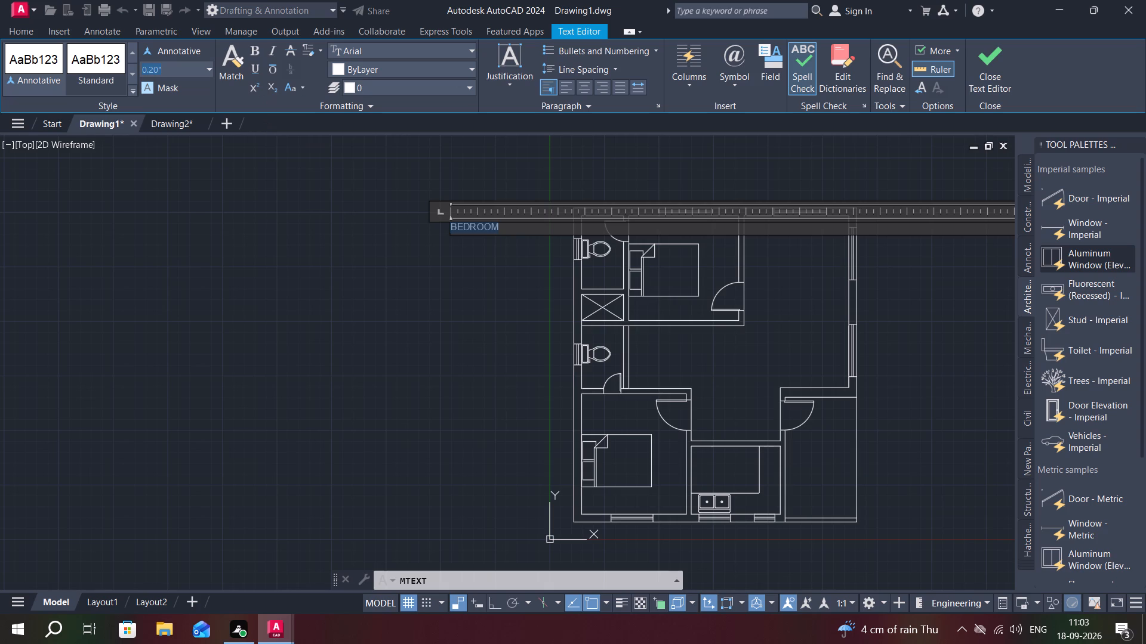
key("BackSpace")
key("6")
key("shift+quotedbl")
key("Return")
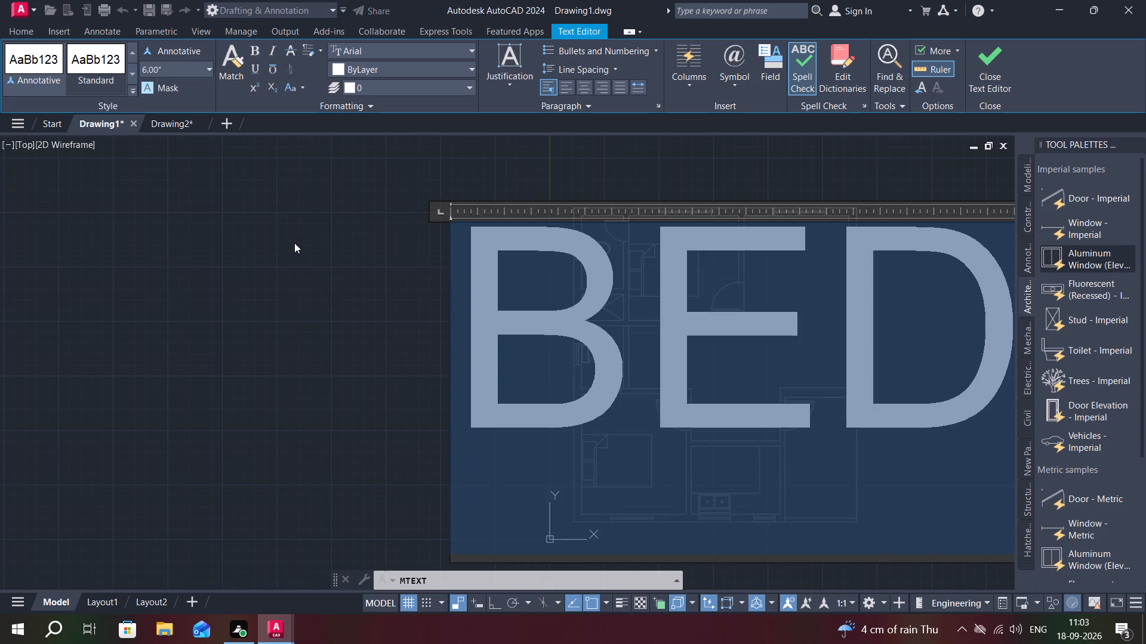
left_click(294, 243)
Copy the BEDROOM label from outside the plan into the north bedroom, just below the bed.
type("CO")
key("space")
left_click(460, 225)
right_click(460, 225)
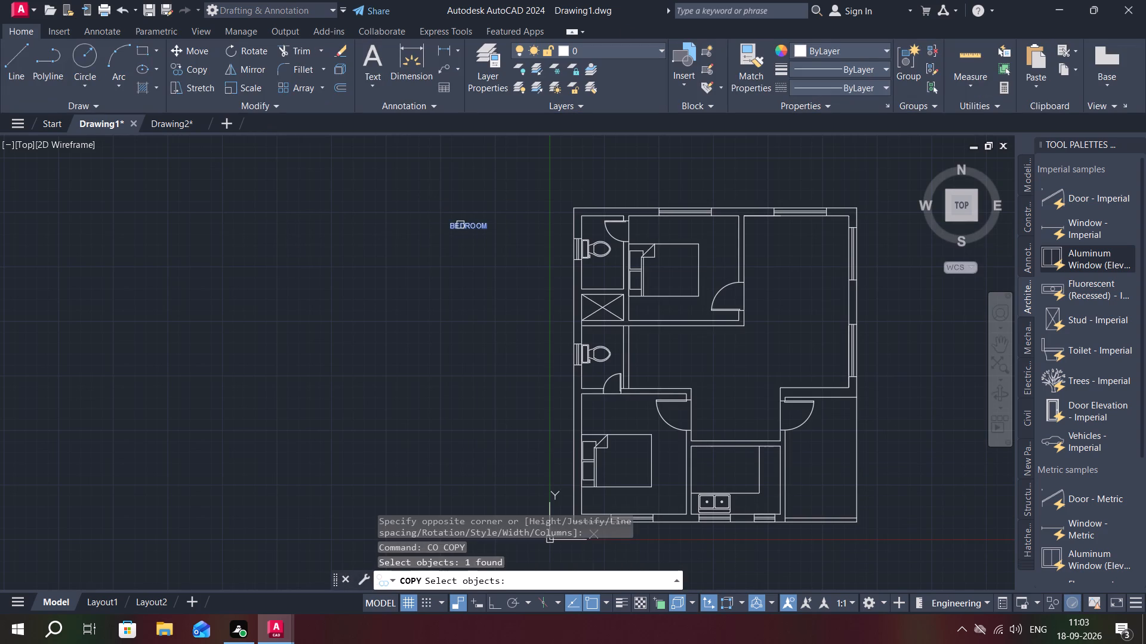
left_click(459, 227)
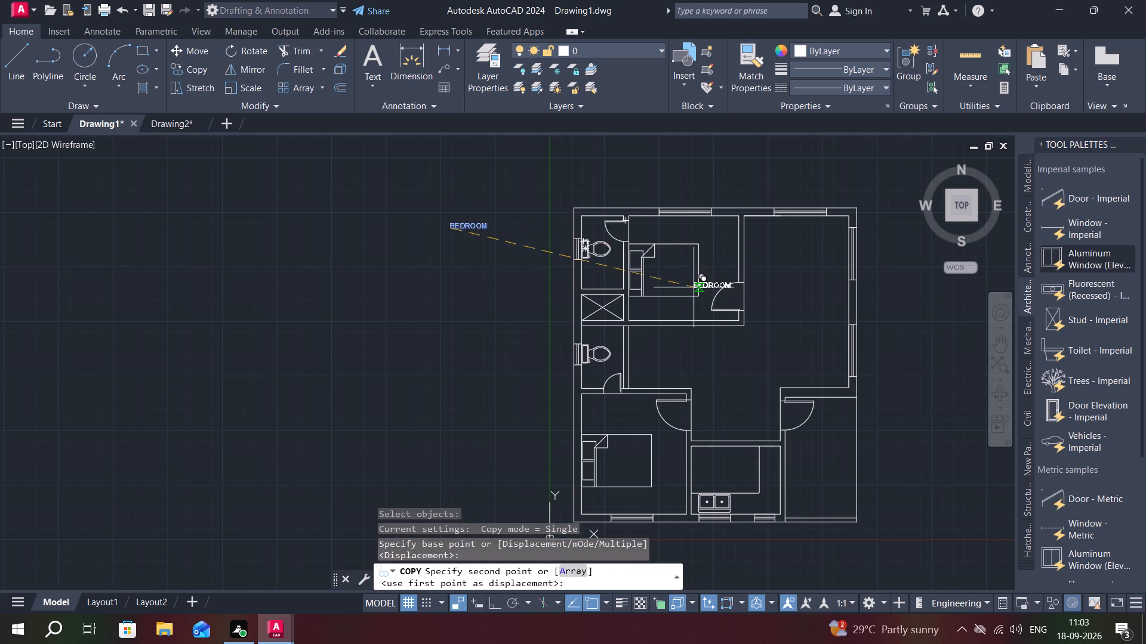
scroll(667, 298, "up", 3)
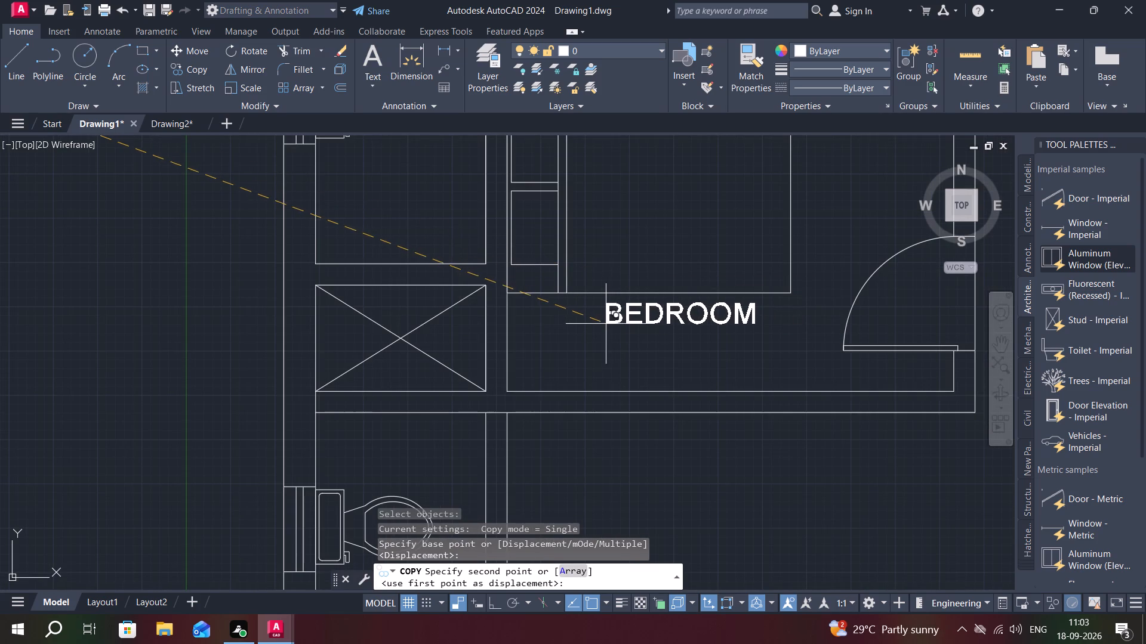
left_click(605, 324)
Copy the BEDROOM label from the north bedroom into the south-west bedroom, just above the bed.
scroll(655, 312, "down", 3)
middle_click_drag(695, 306, 715, 252)
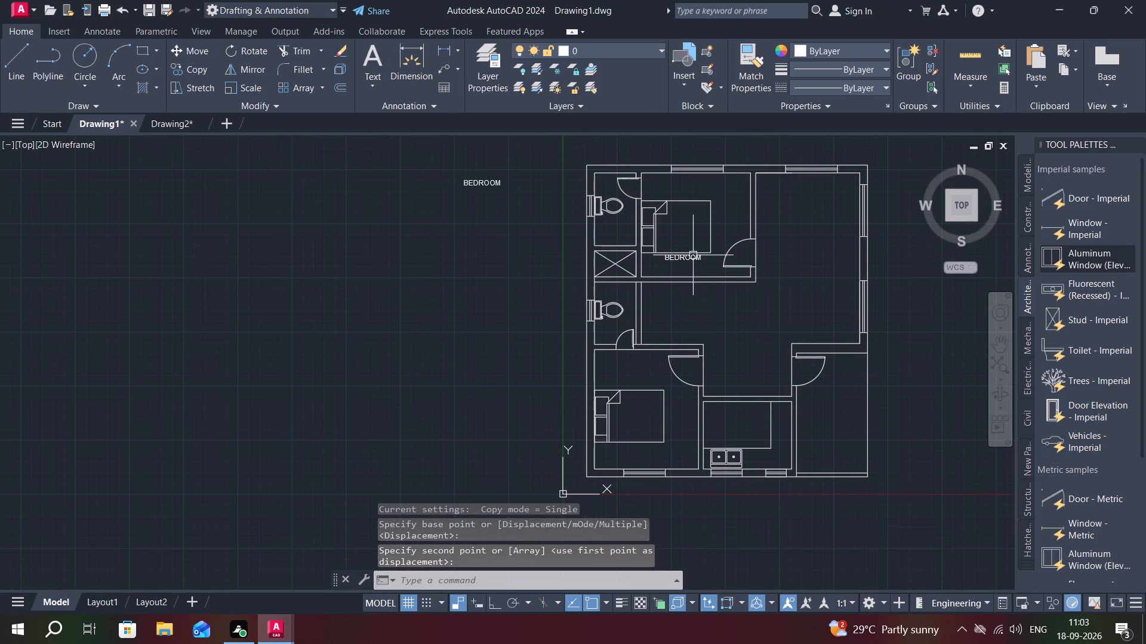
key("space")
left_click(674, 259)
right_click(674, 259)
left_click(674, 259)
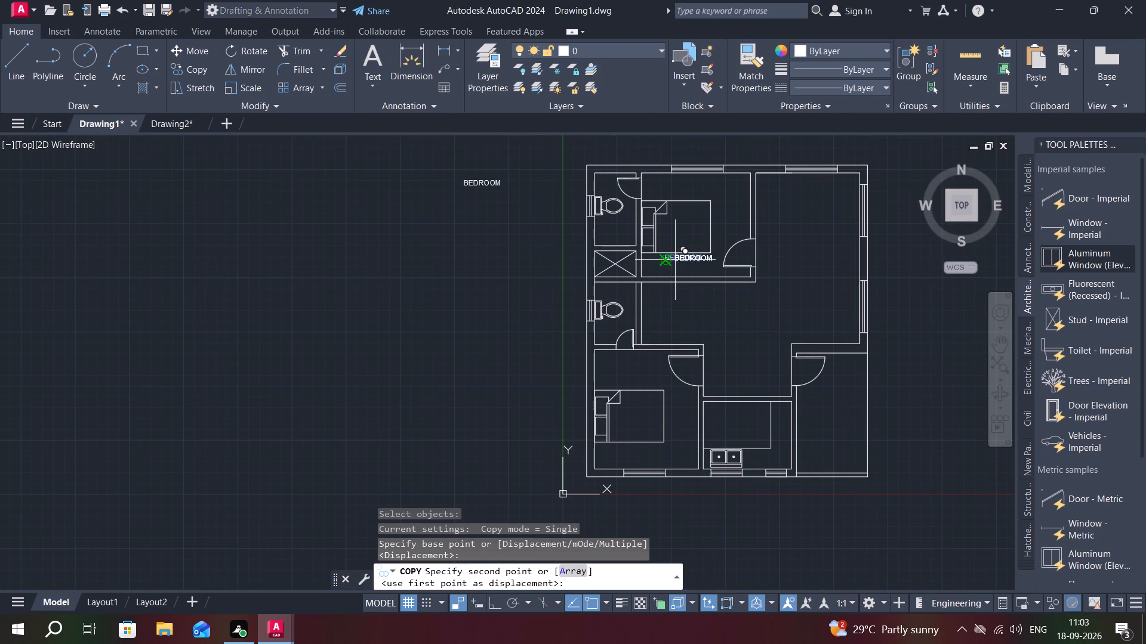
middle_click_drag(643, 390, 667, 256)
scroll(659, 321, "up", 4)
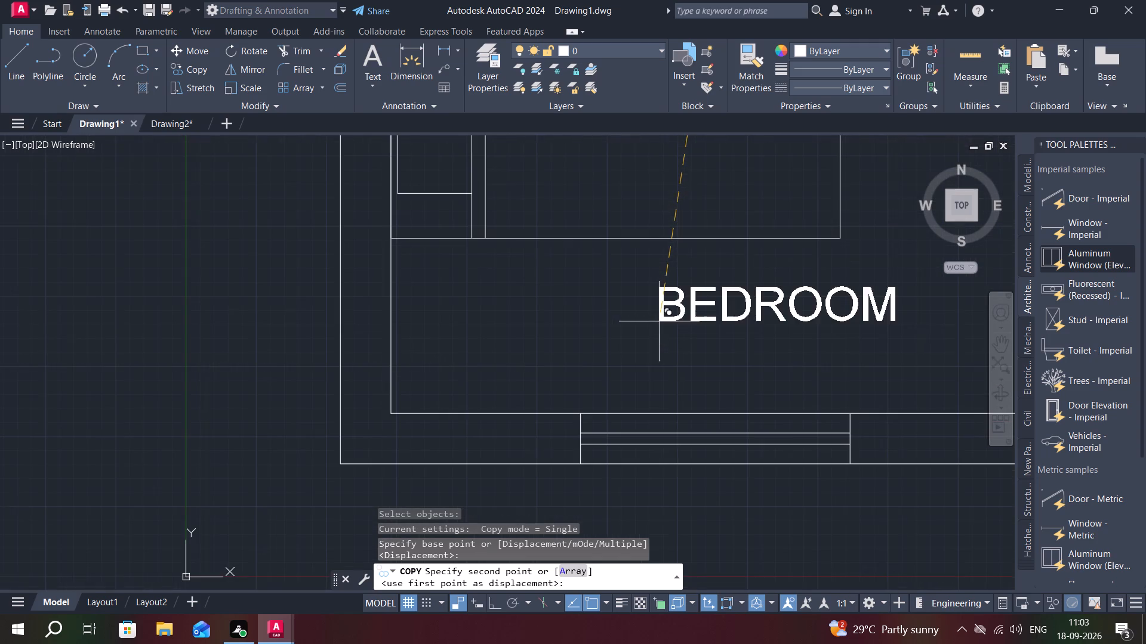
middle_click_drag(675, 308, 601, 280)
scroll(601, 280, "down", 1)
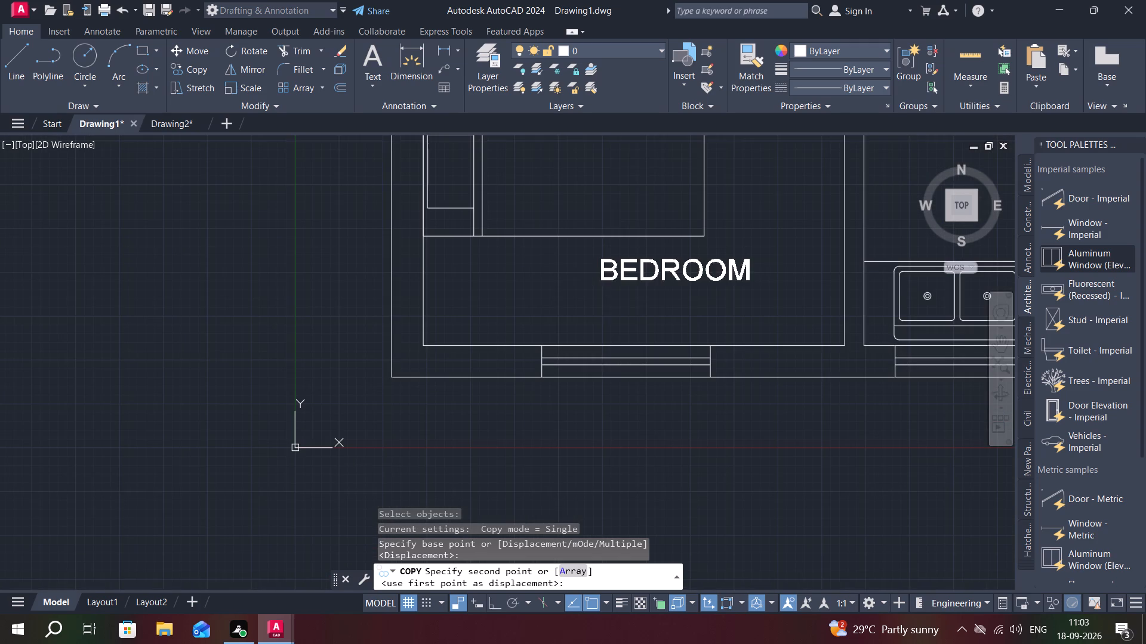
scroll(637, 286, "down", 3)
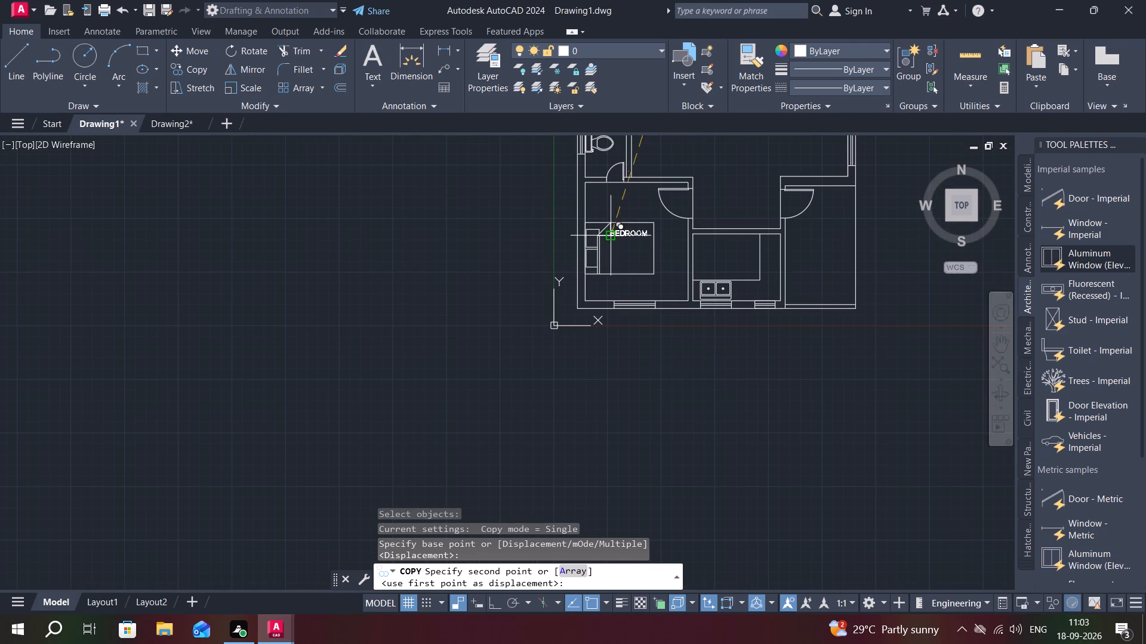
left_click(620, 213)
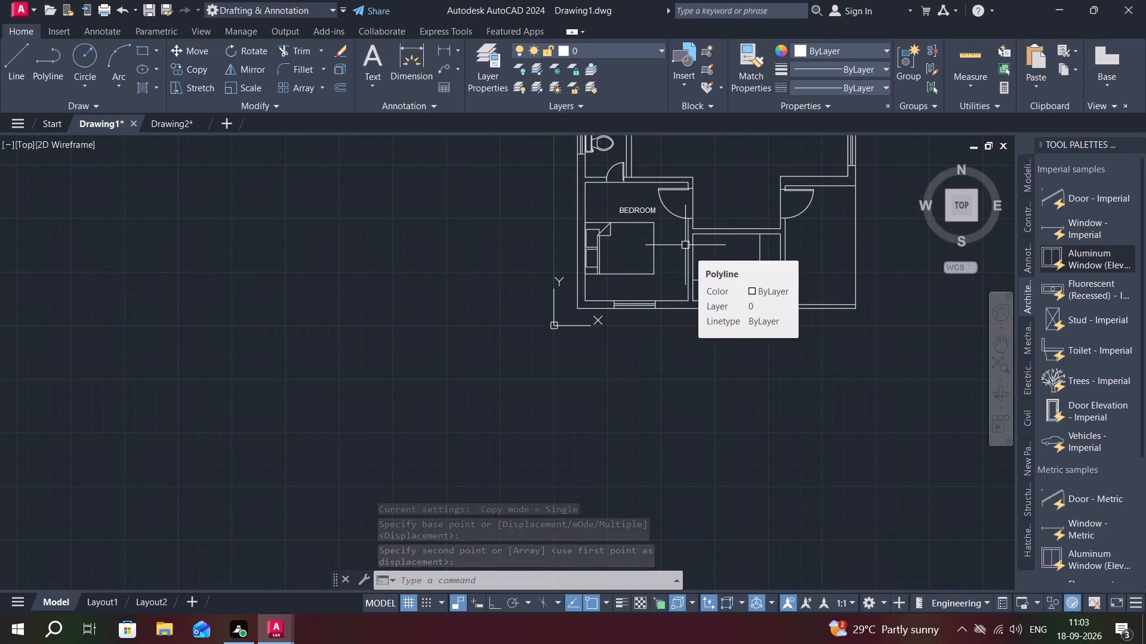
Copy the south-west bedroom's BEDROOM label into the south toilet, above the toilet fixture.
middle_click_drag(761, 228, 914, 417)
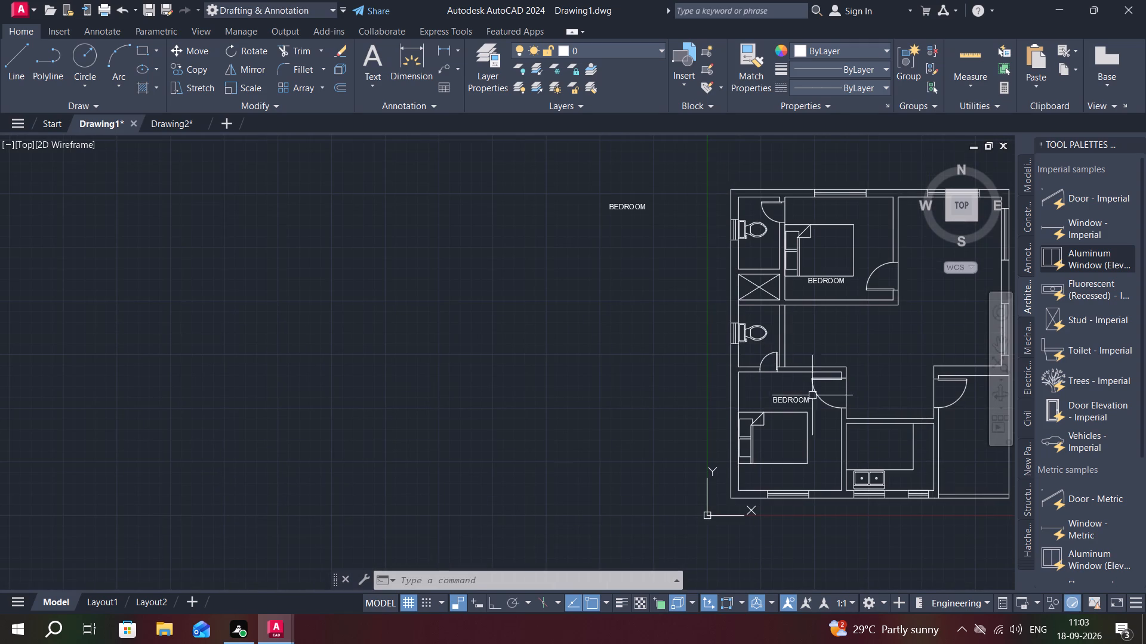
key("space")
left_click(788, 400)
right_click(789, 398)
left_click(789, 398)
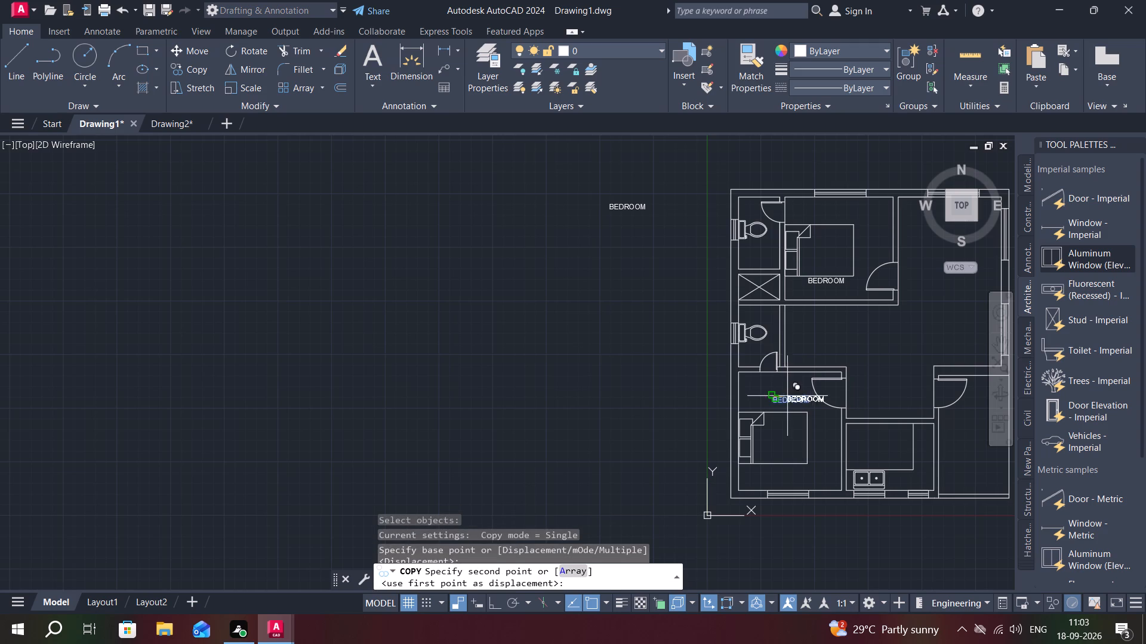
scroll(763, 318, "up", 3)
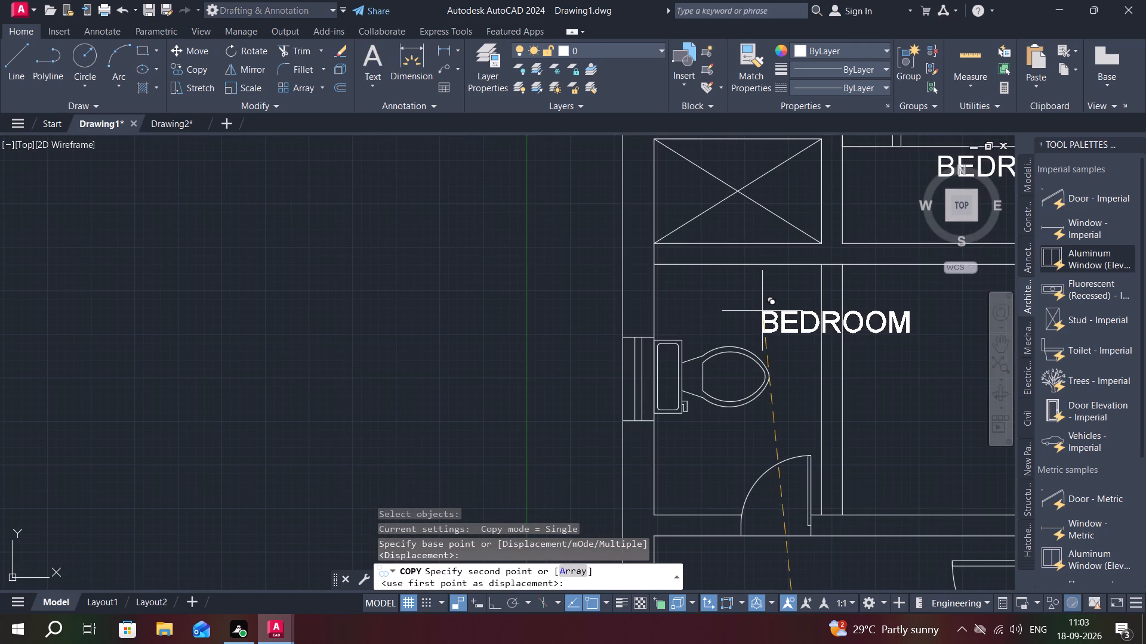
left_click(769, 293)
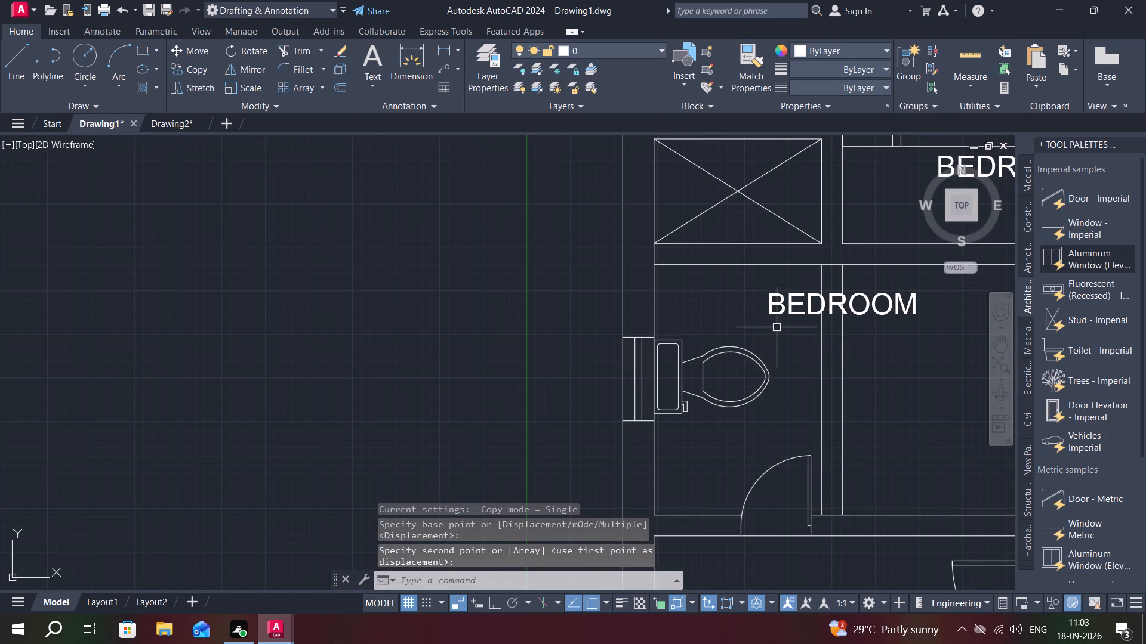
Turn on Ortho and rotate the label in the south toilet to 270° so it reads vertically downward.
type("RO")
key("space")
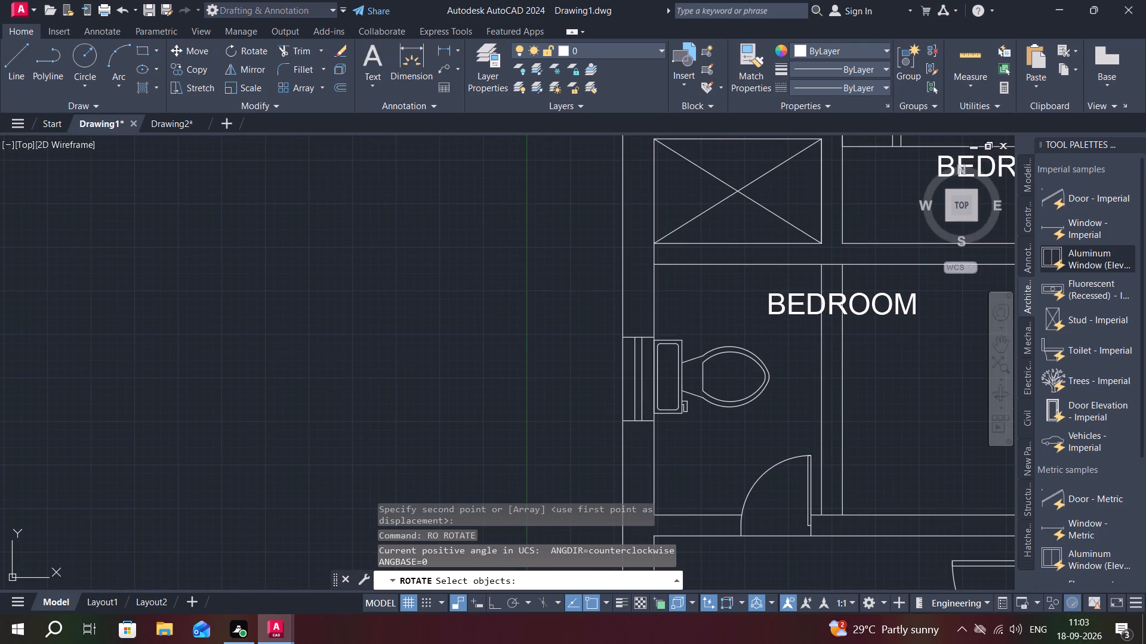
left_click(782, 312)
right_click(780, 306)
left_click(780, 306)
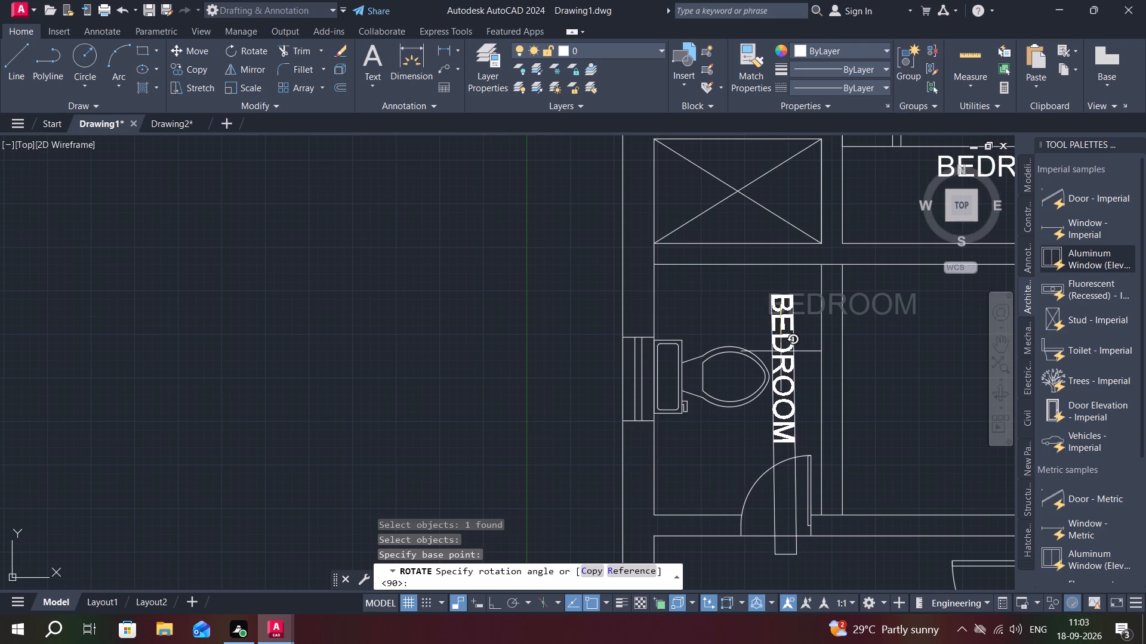
key("F8")
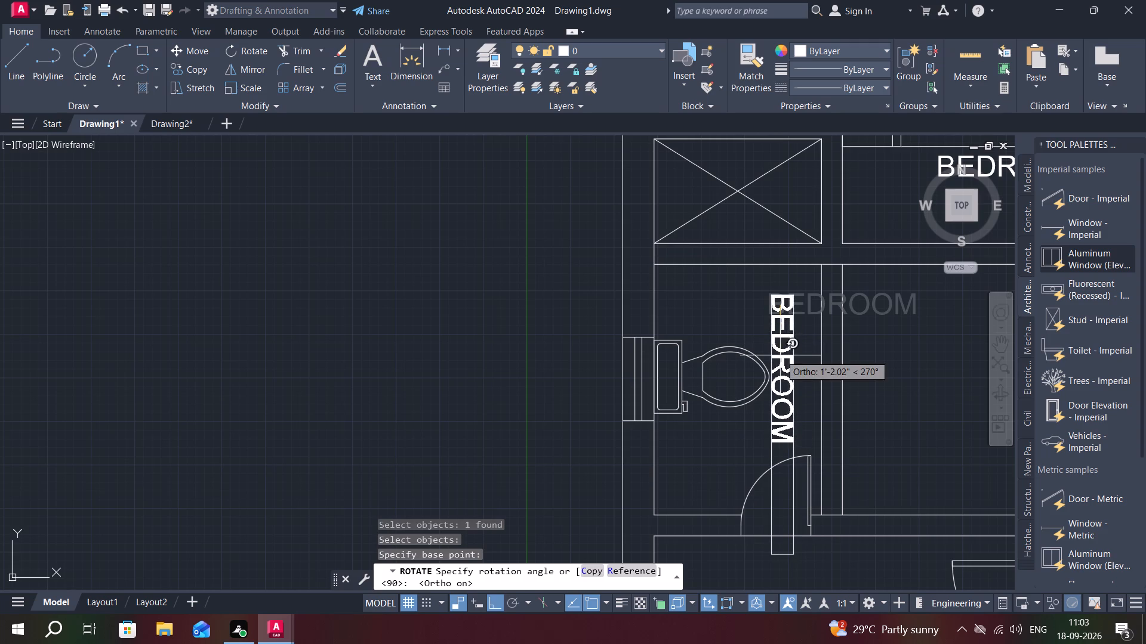
left_click(780, 355)
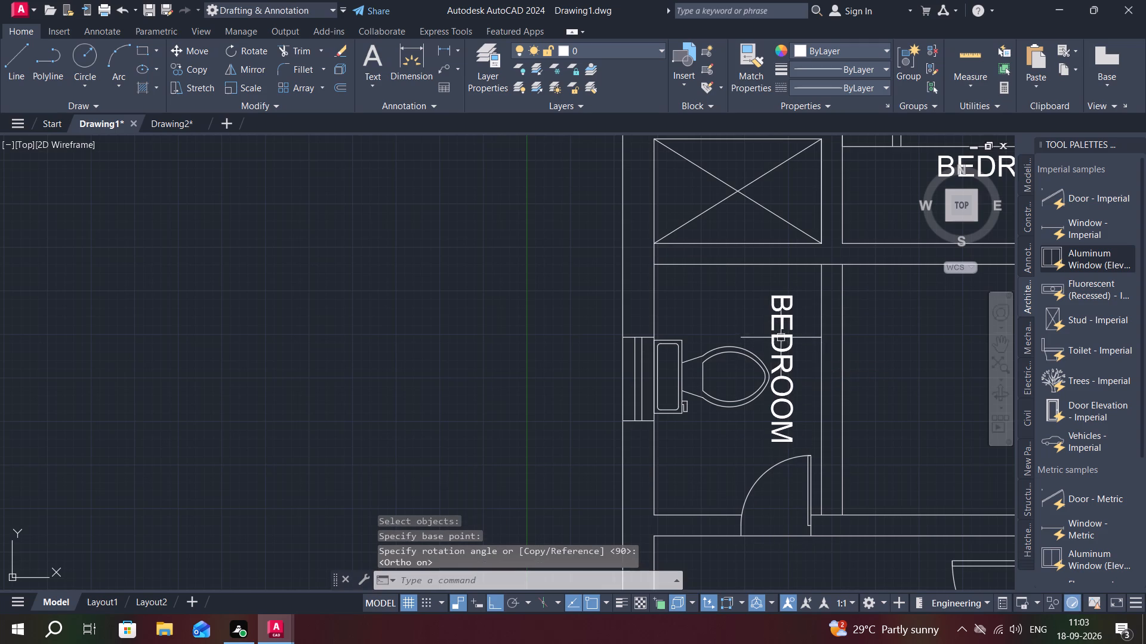
Replace the text of the rotated label in the south toilet with TOILET.
double_click(775, 301)
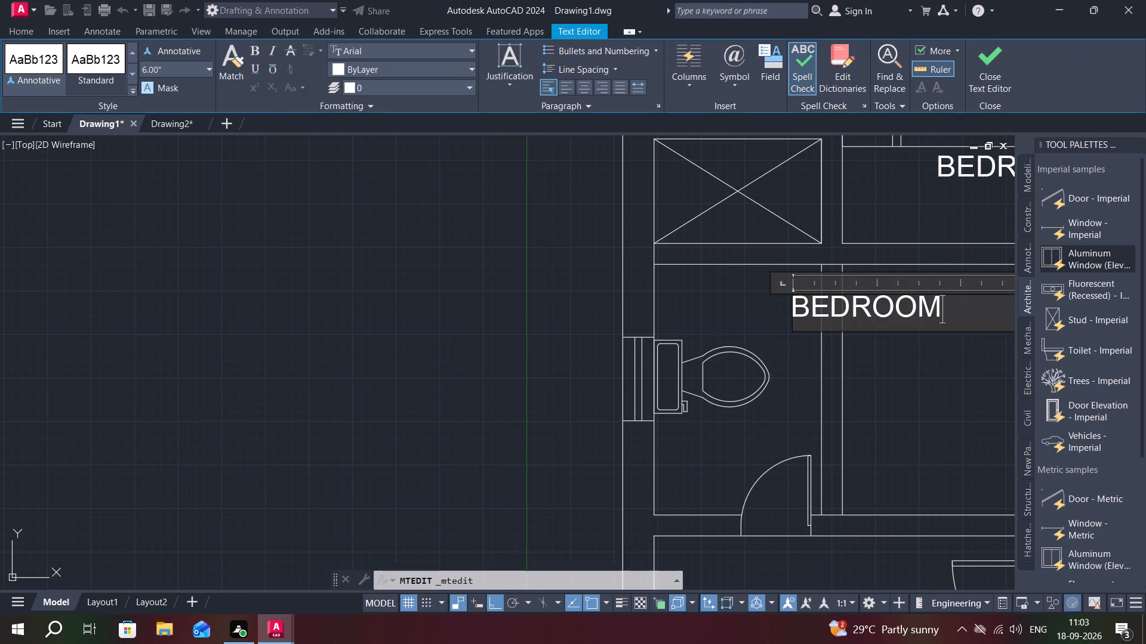
left_click(948, 312)
key("BackSpace")
key("BackSpace")
key("BackSpace")
key("BackSpace")
key("BackSpace")
key("BackSpace")
key("BackSpace")
key("BackSpace")
key("BackSpace")
key("BackSpace")
key("BackSpace")
key("BackSpace")
key("BackSpace")
key("BackSpace")
key("BackSpace")
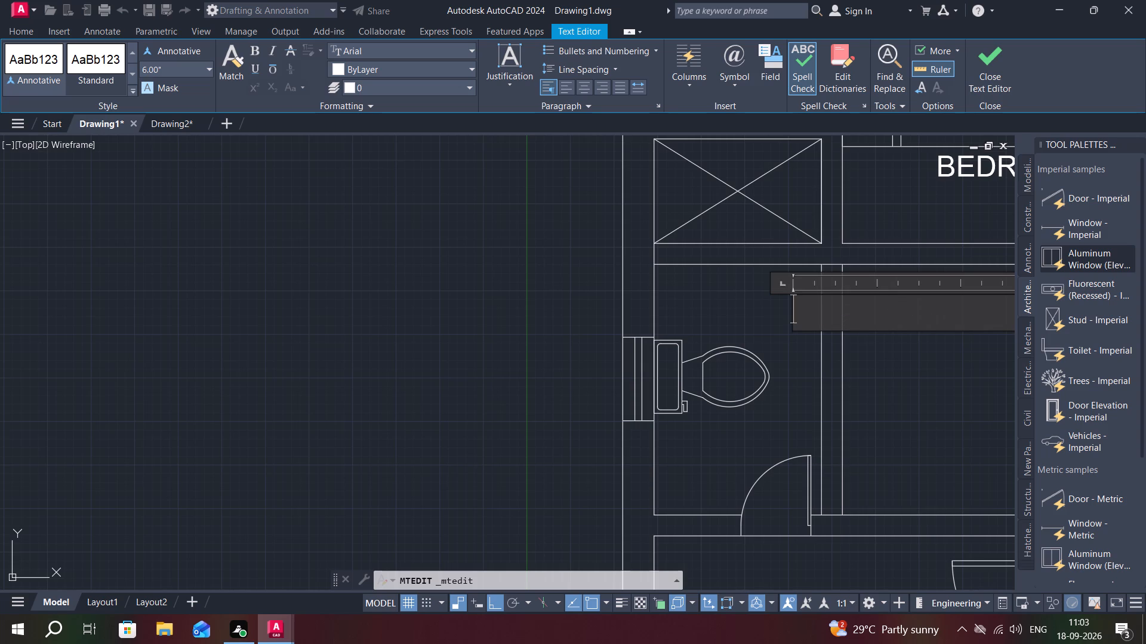
type("TOIL")
type("ET")
left_click(781, 306)
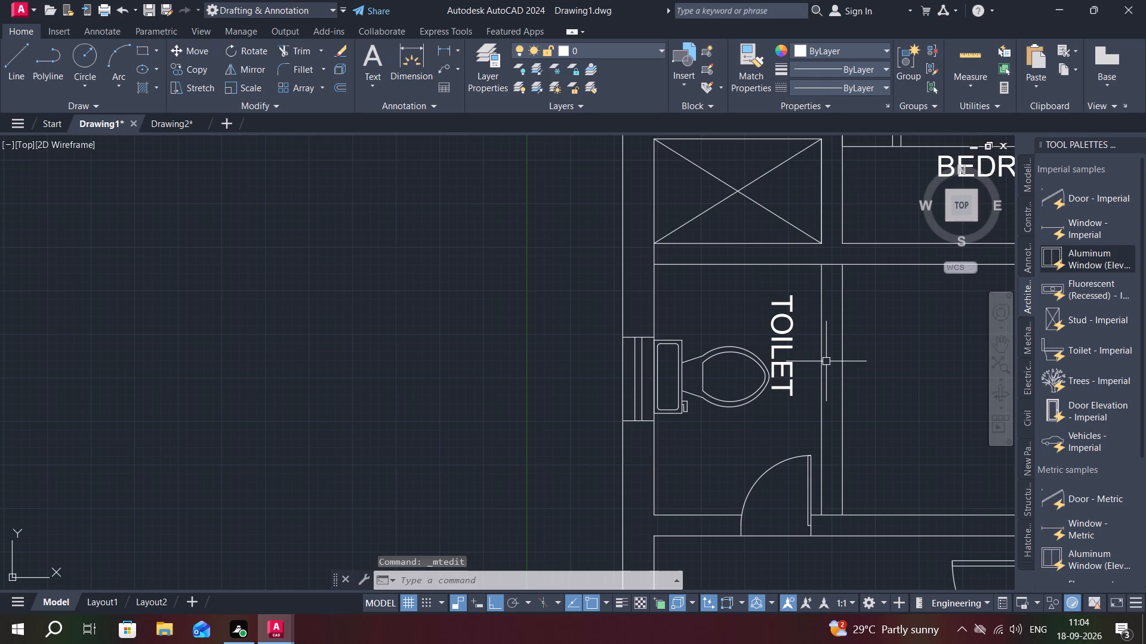
Copy the TOILET label straight up into the north toilet, beside the toilet fixture.
type("CO")
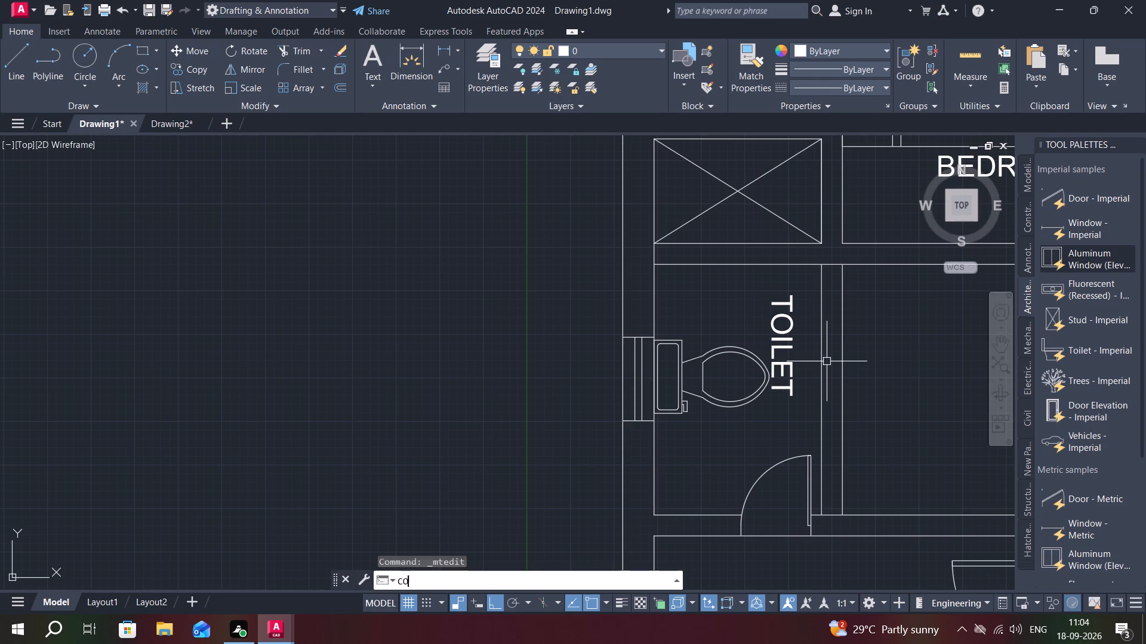
key("space")
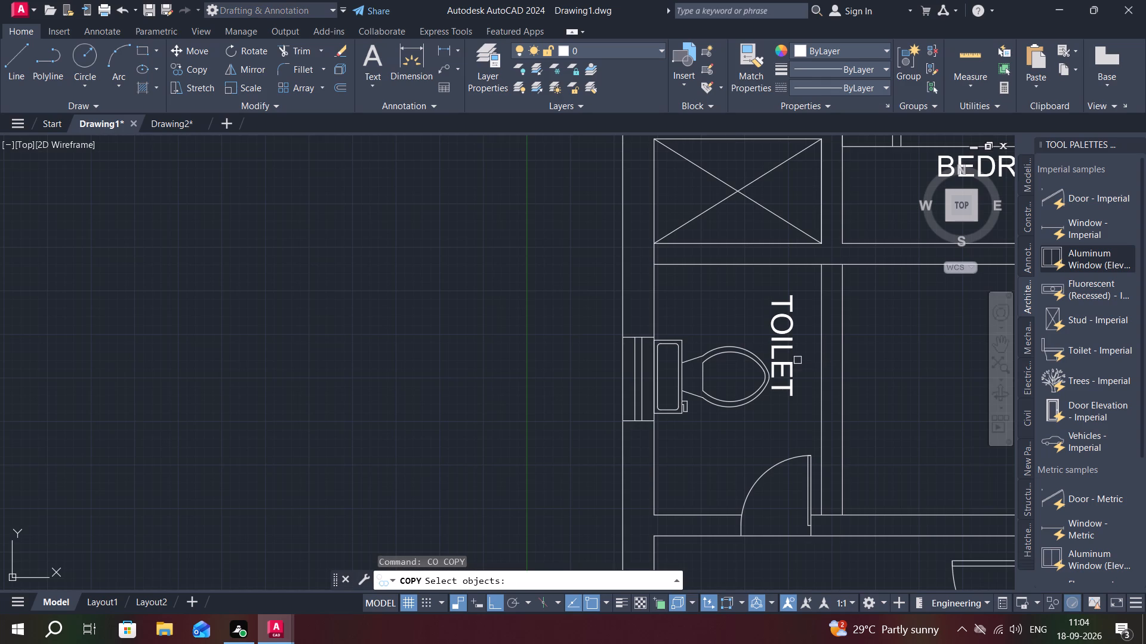
left_click(784, 333)
right_click(783, 328)
left_click(779, 318)
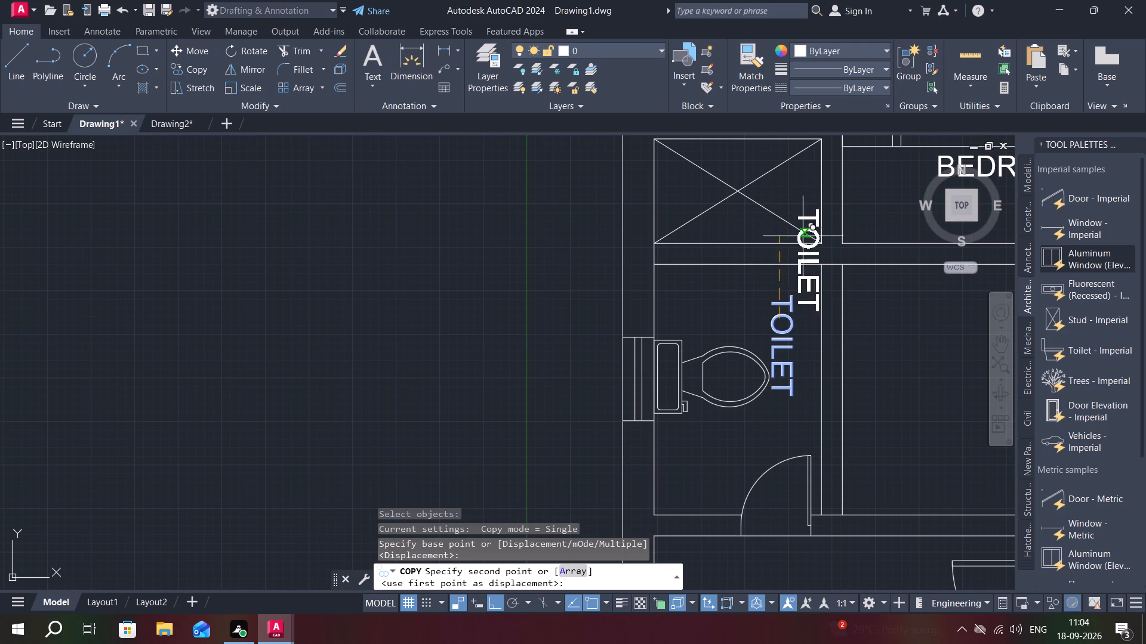
middle_click_drag(784, 204, 788, 401)
scroll(784, 360, "down", 2)
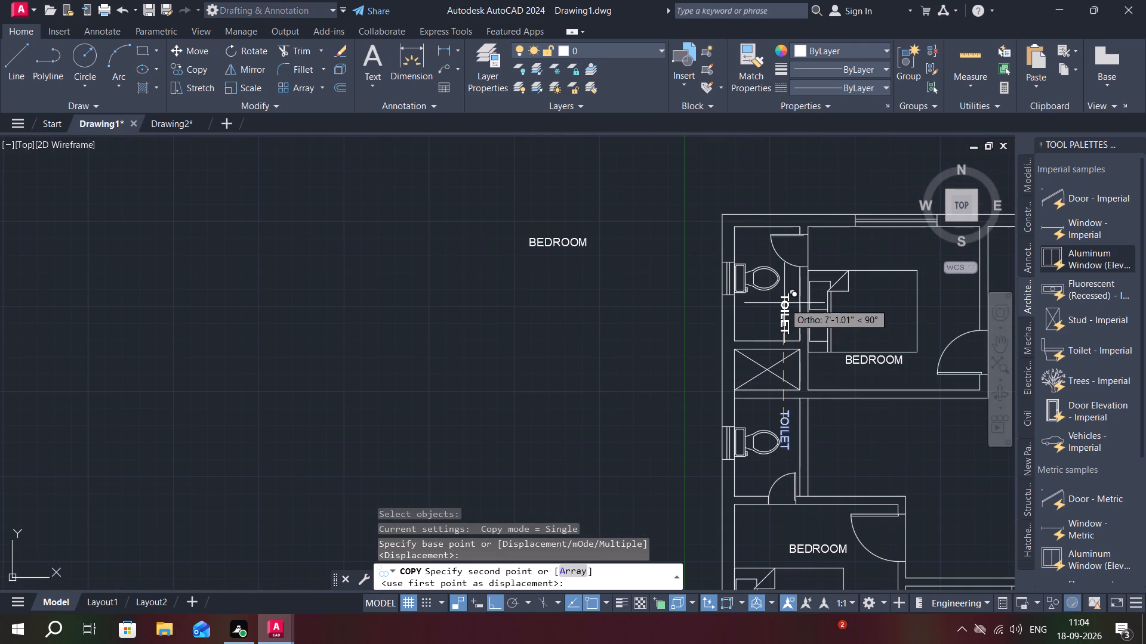
left_click(788, 292)
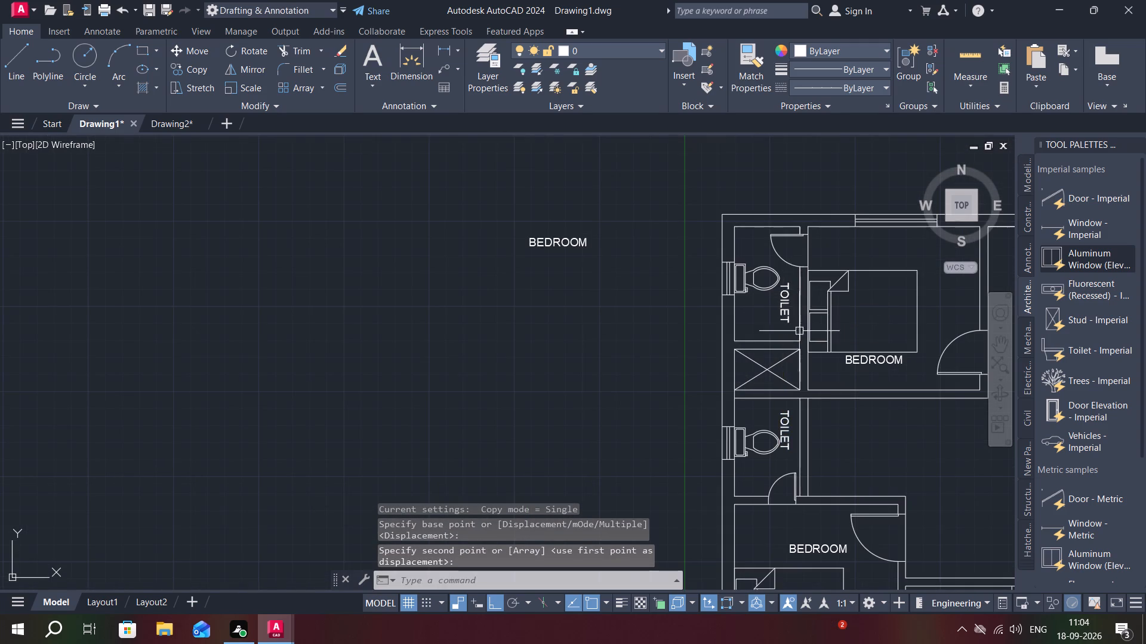
Replace the text of the spare BEDROOM label lying outside the plan to the west with KITCHEN.
scroll(800, 334, "down", 2)
middle_click_drag(822, 380, 790, 352)
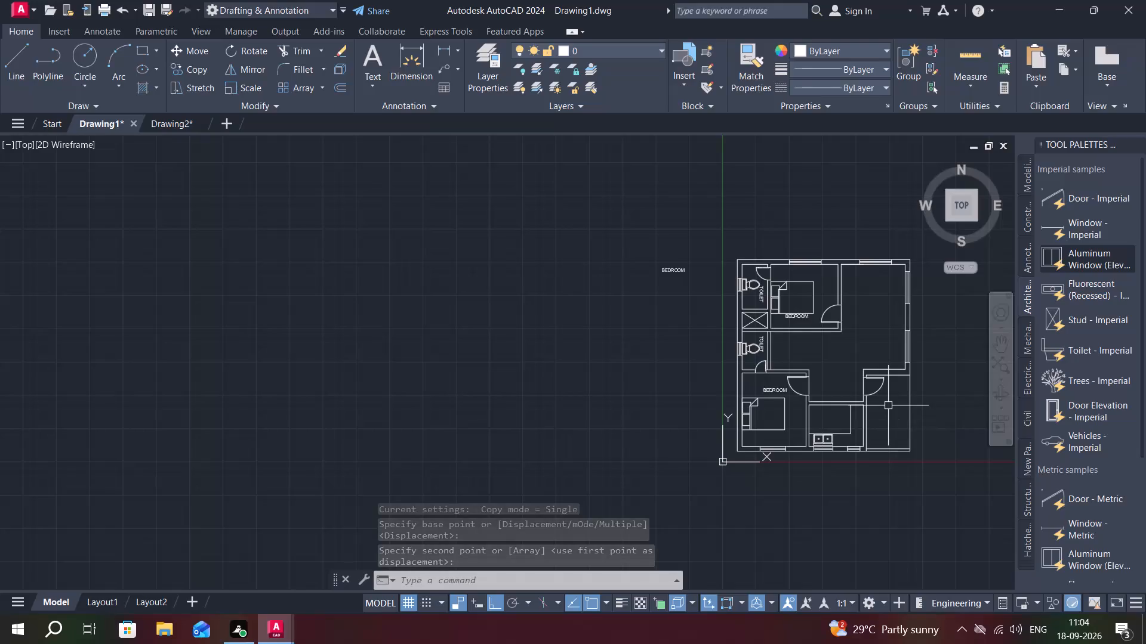
middle_click_drag(695, 311, 682, 299)
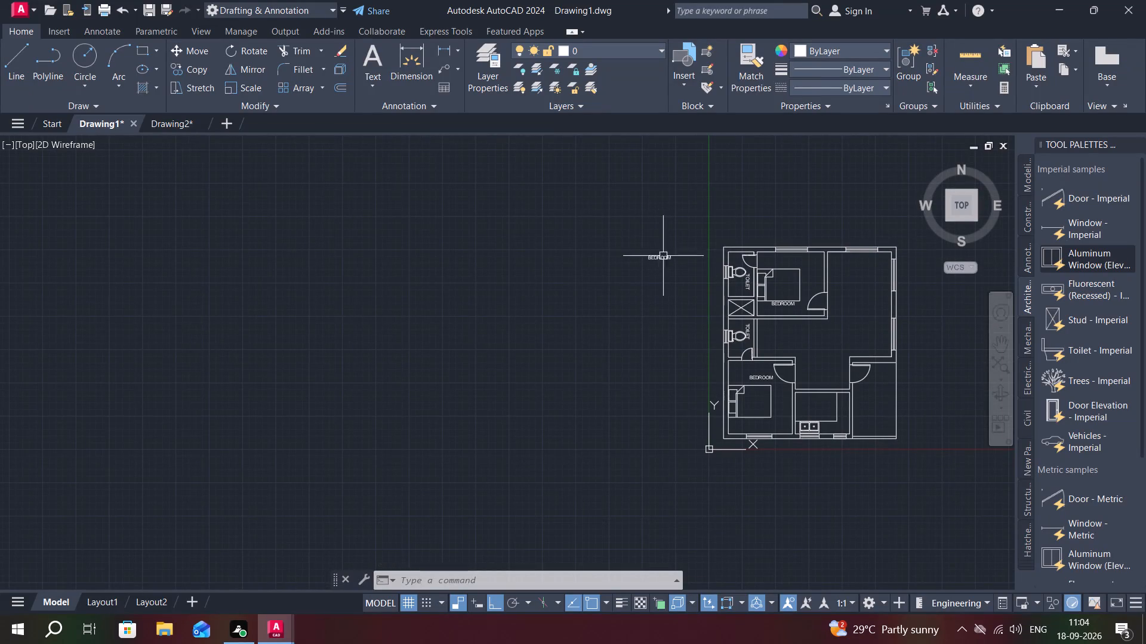
double_click(668, 259)
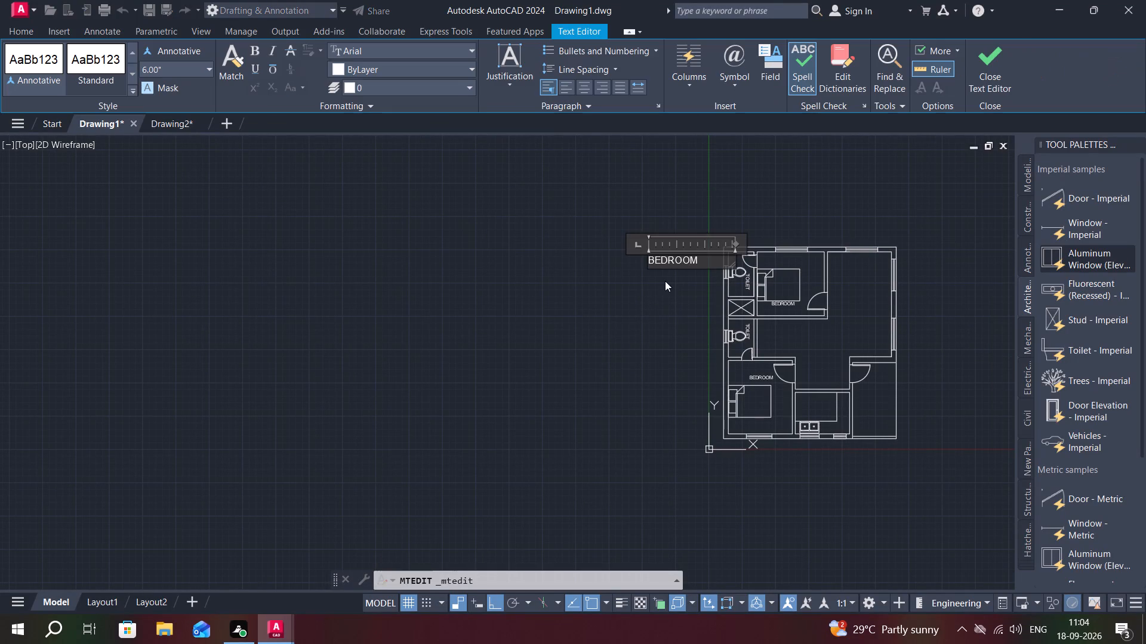
scroll(660, 283, "up", 3)
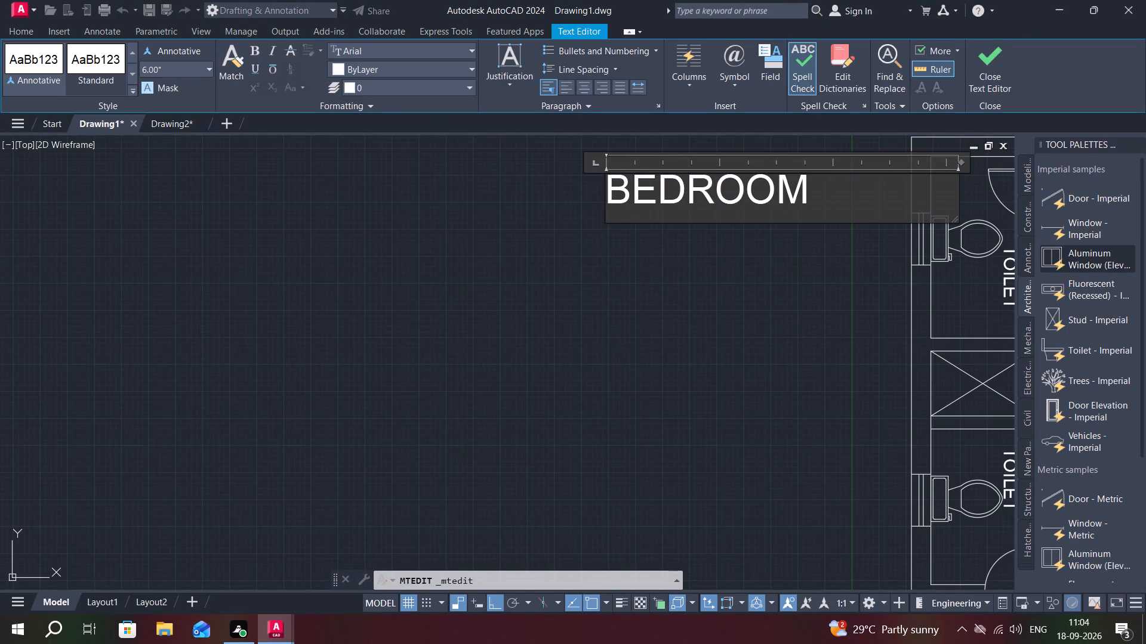
left_click(828, 191)
key("BackSpace")
key("BackSpace")
key("BackSpace")
key("BackSpace")
key("BackSpace")
key("BackSpace")
key("BackSpace")
key("BackSpace")
key("BackSpace")
key("BackSpace")
key("BackSpace")
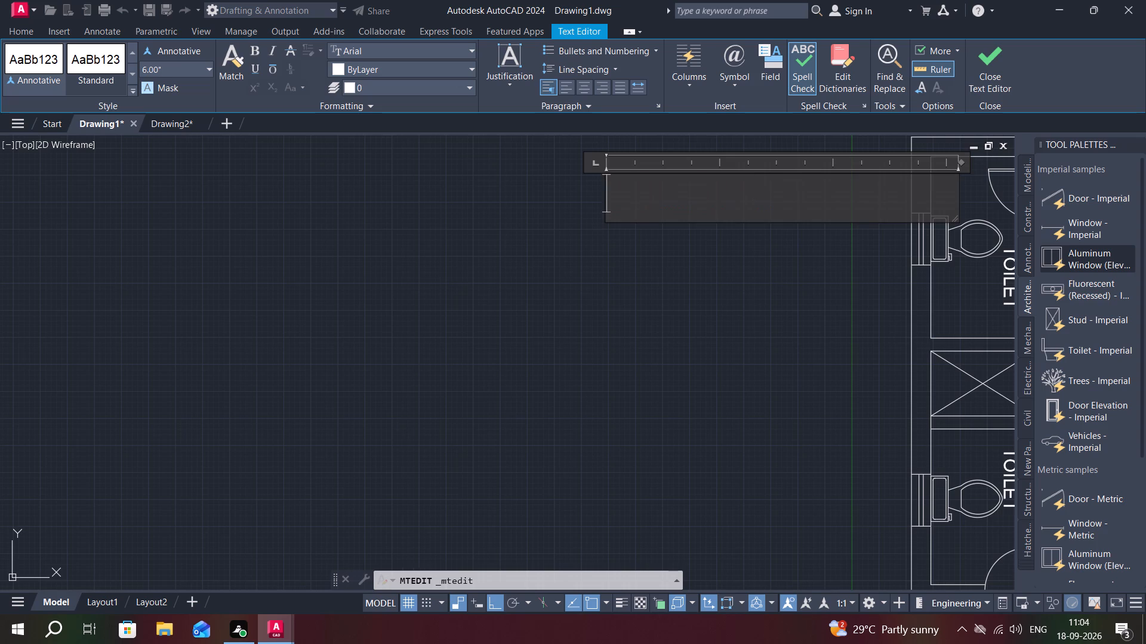
key("j")
key("BackSpace")
type("KI")
type("TC")
key("h")
type("EN")
key("space")
left_click(767, 281)
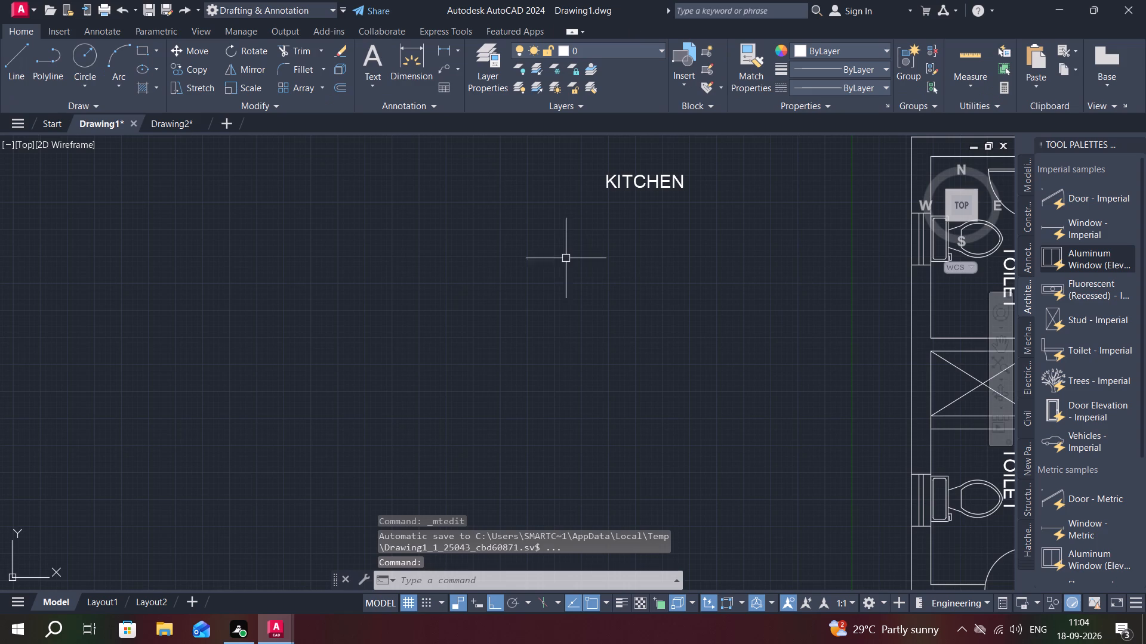
Copy the spare KITCHEN label, with Ortho off, into the kitchen just above the sink counter.
type("CO")
key("space")
left_click(681, 183)
right_click(682, 183)
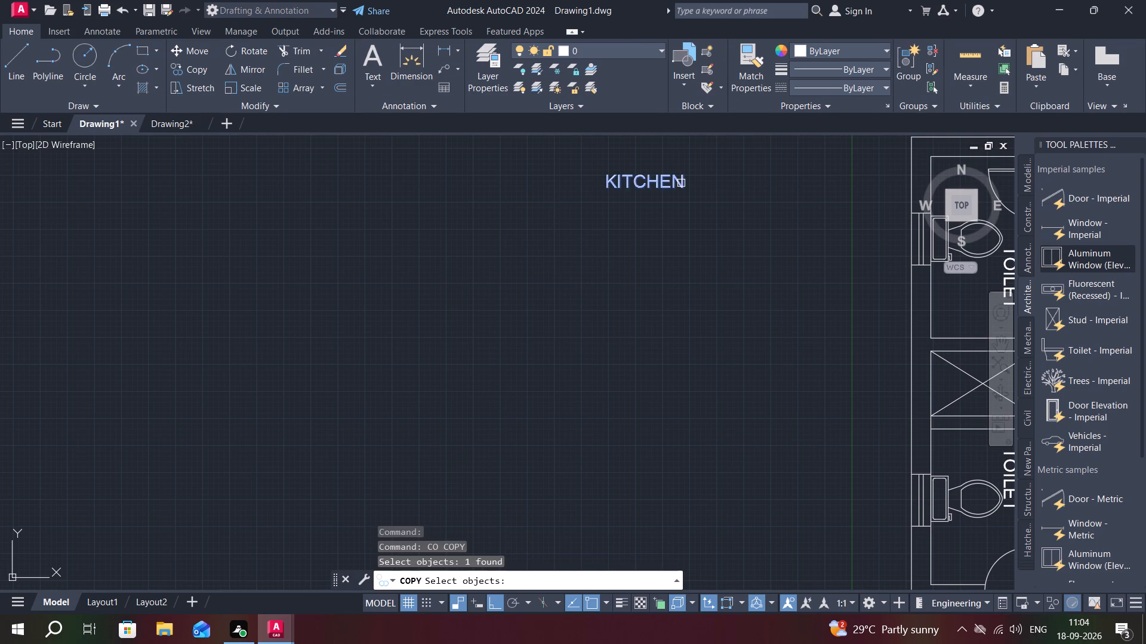
left_click(682, 183)
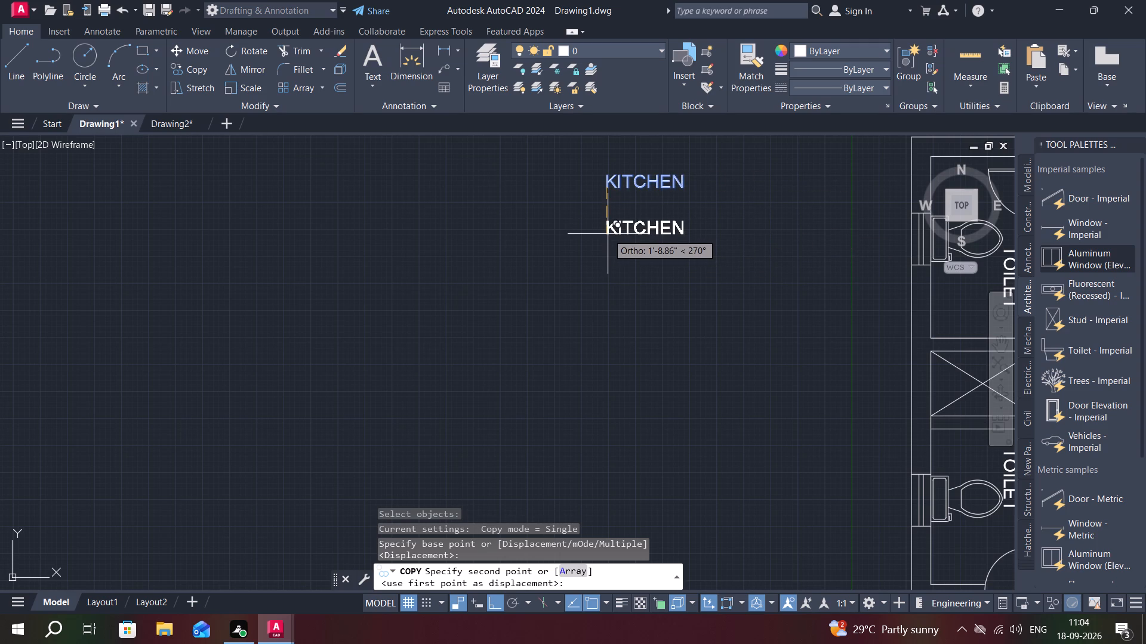
scroll(714, 301, "down", 4)
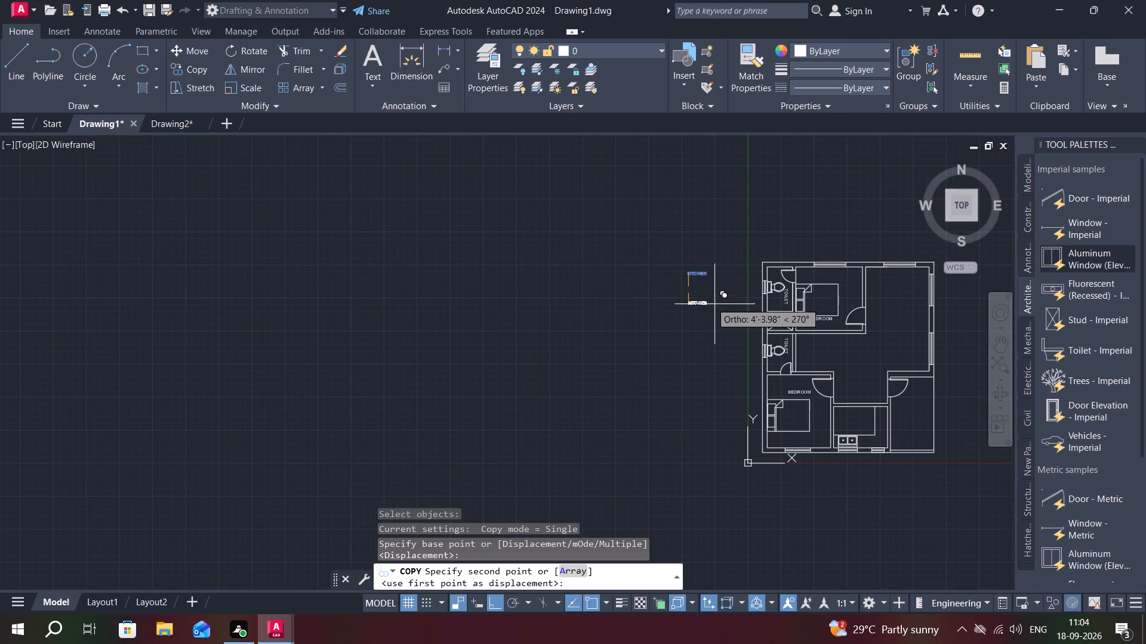
key("F8")
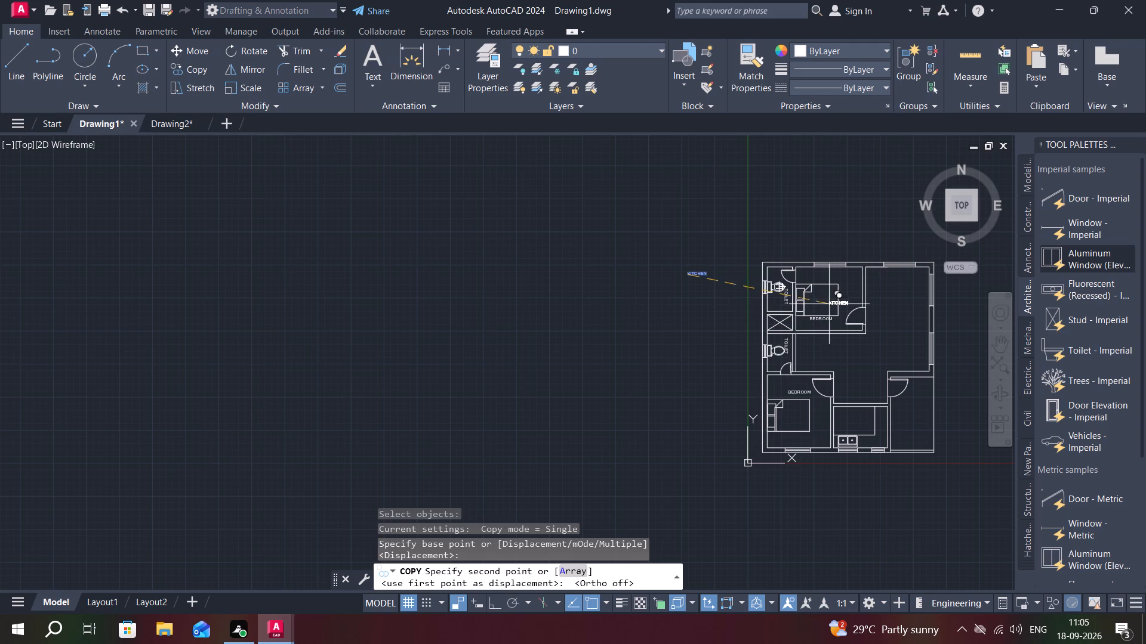
scroll(843, 445, "up", 5)
middle_click_drag(835, 403, 714, 342)
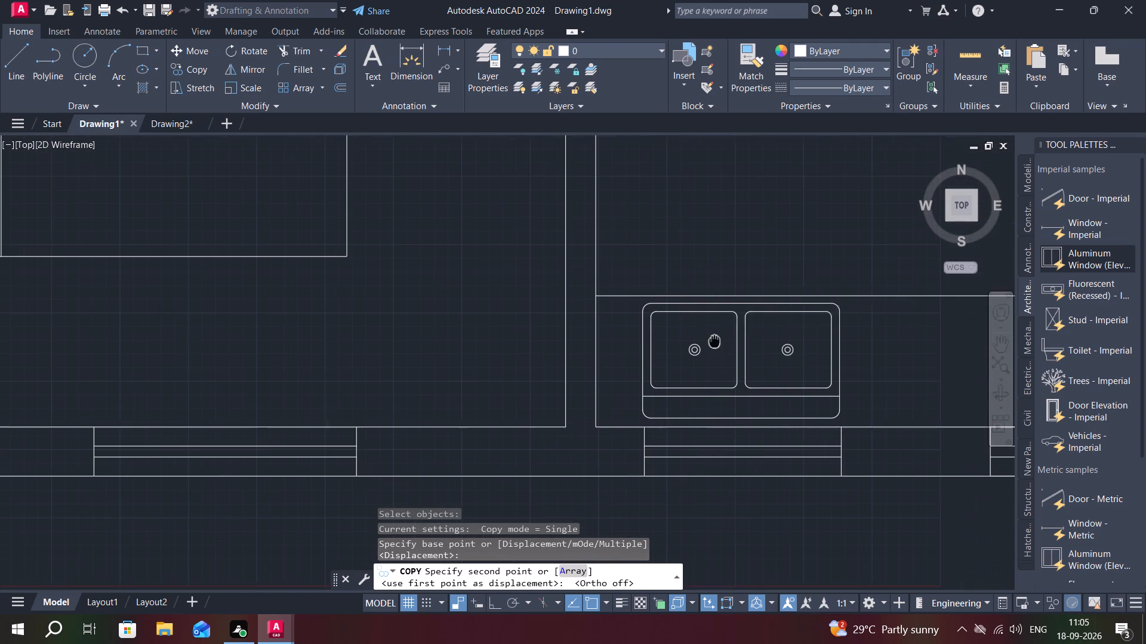
scroll(667, 315, "down", 2)
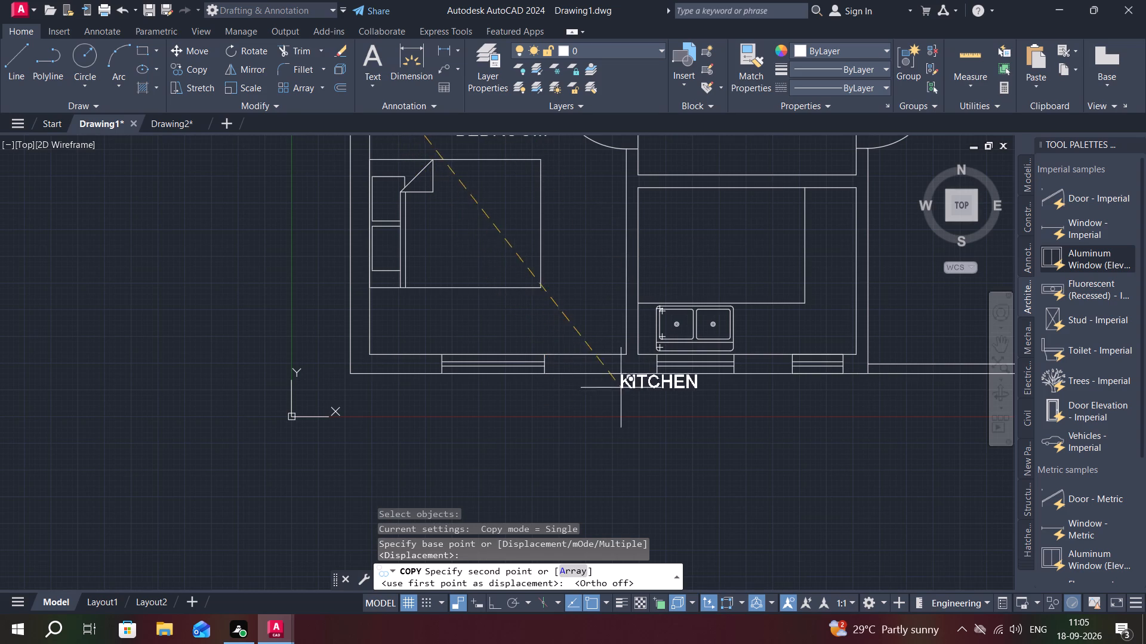
left_click(708, 289)
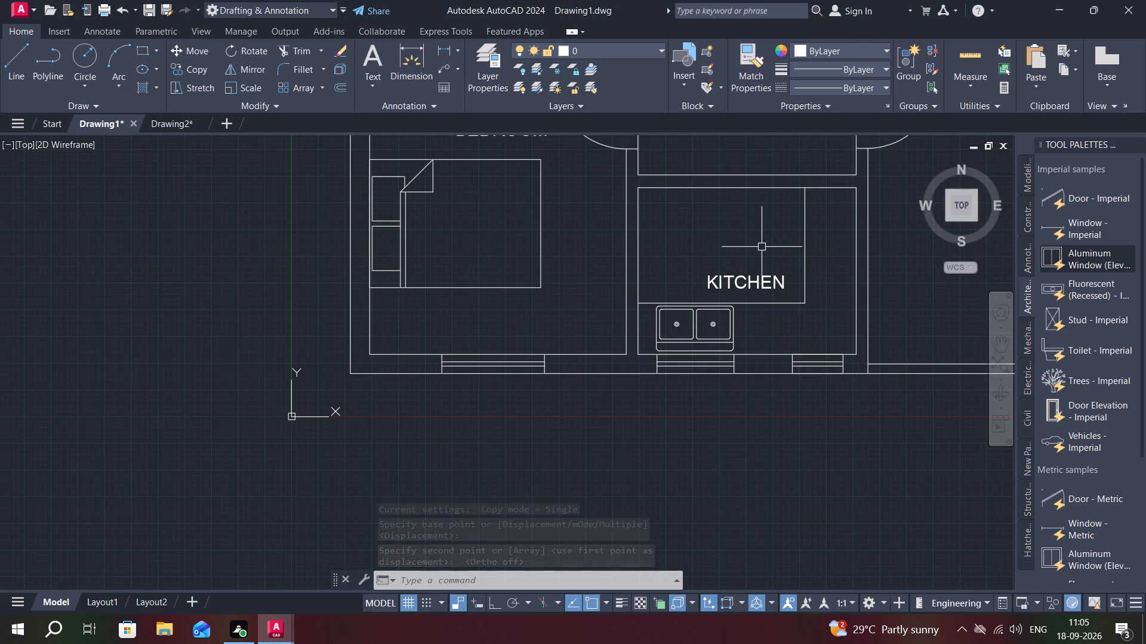
key("Escape")
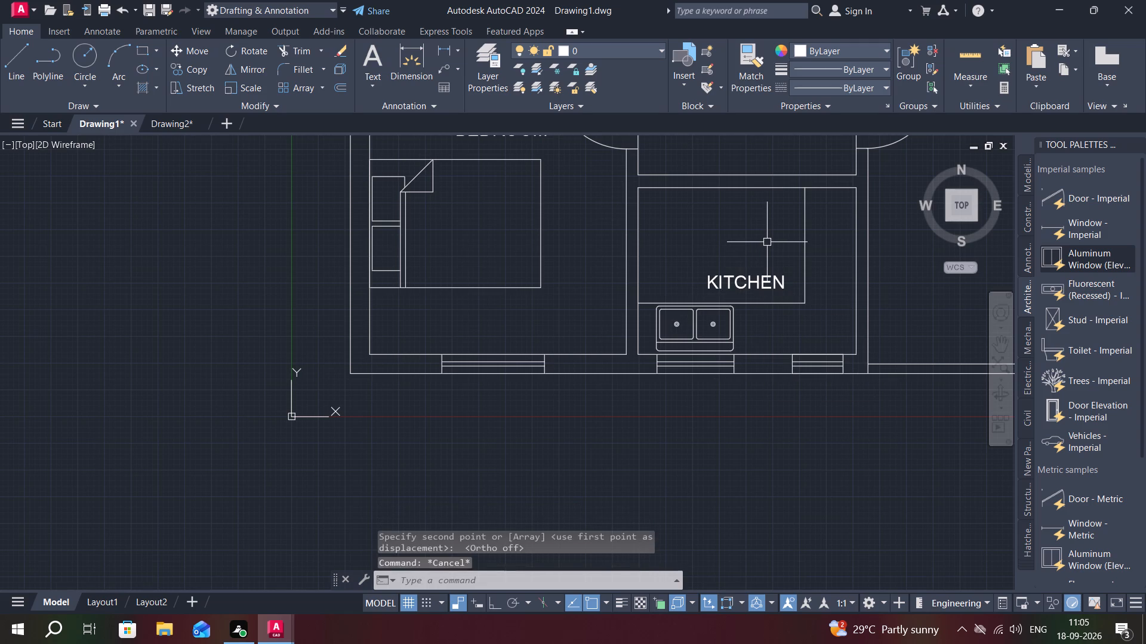
Copy the KITCHEN label from the kitchen into the large hall at the plan's northeast.
key("c")
type("O")
key("space")
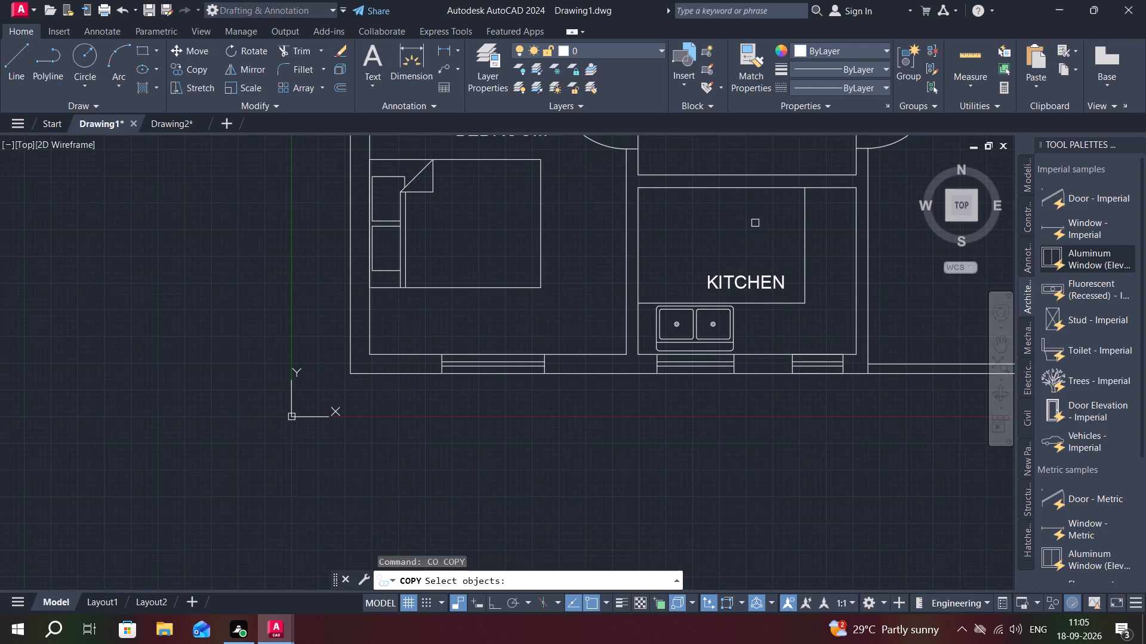
left_click(766, 280)
right_click(766, 279)
left_click_drag(766, 279, 761, 281)
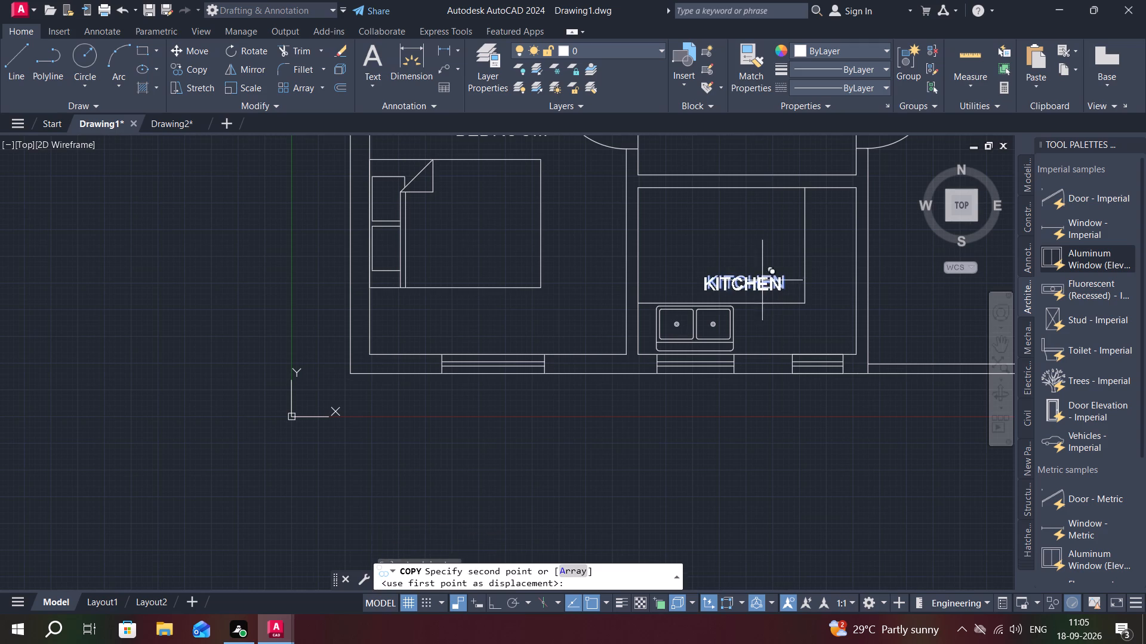
left_click_drag(761, 281, 758, 281)
middle_click_drag(777, 280, 683, 314)
scroll(871, 272, "down", 3)
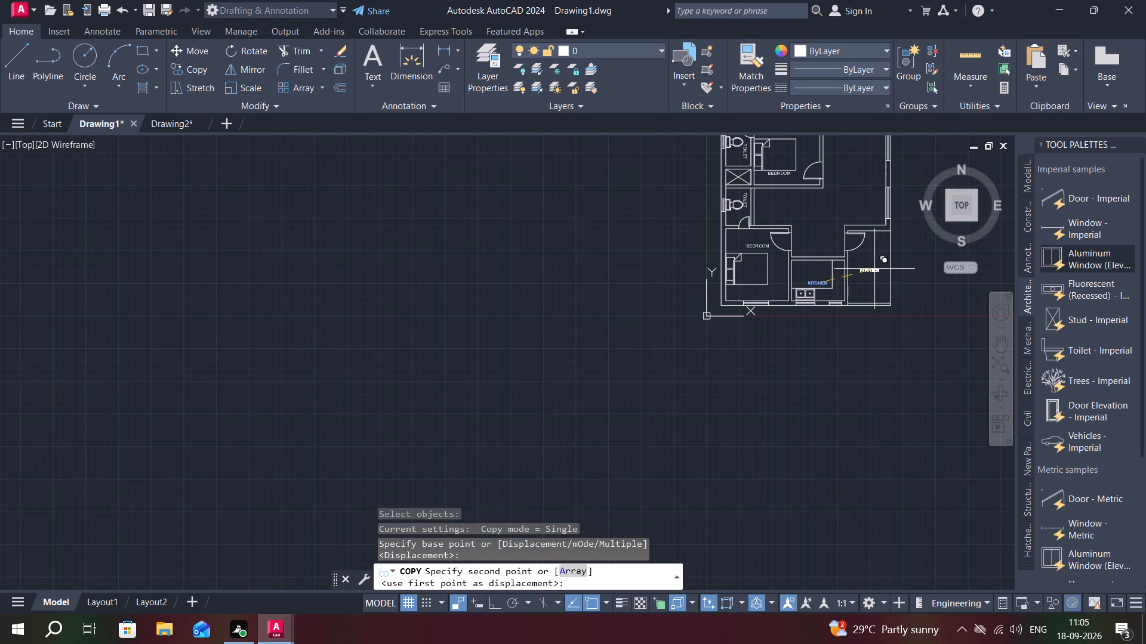
middle_click_drag(874, 269, 857, 277)
scroll(849, 246, "up", 1)
middle_click_drag(850, 243, 862, 316)
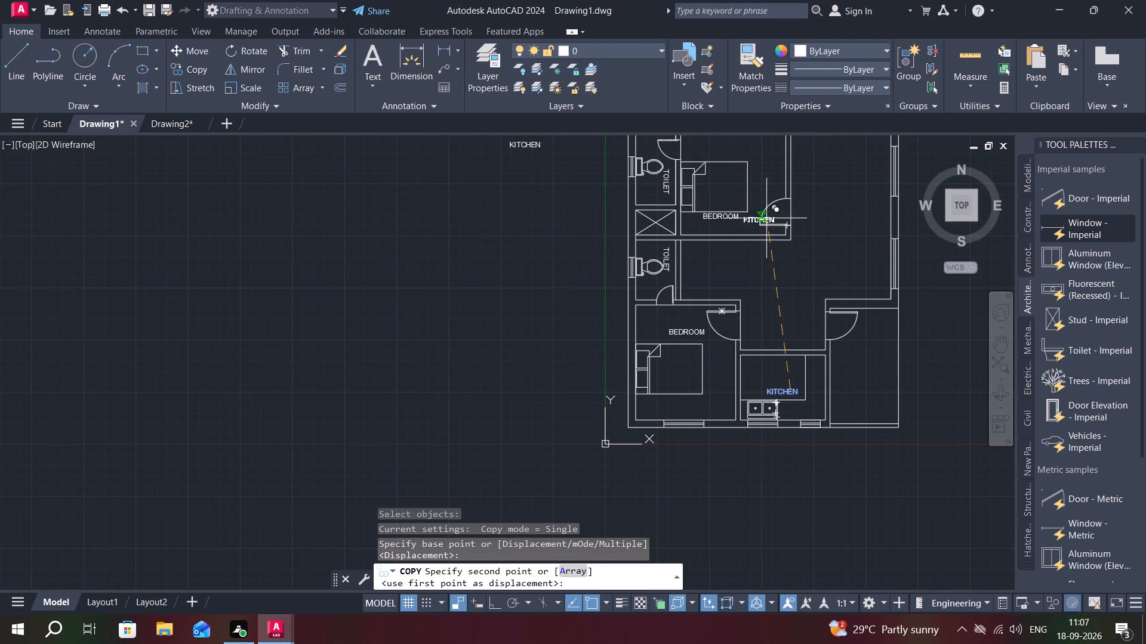
middle_click_drag(805, 283, 785, 351)
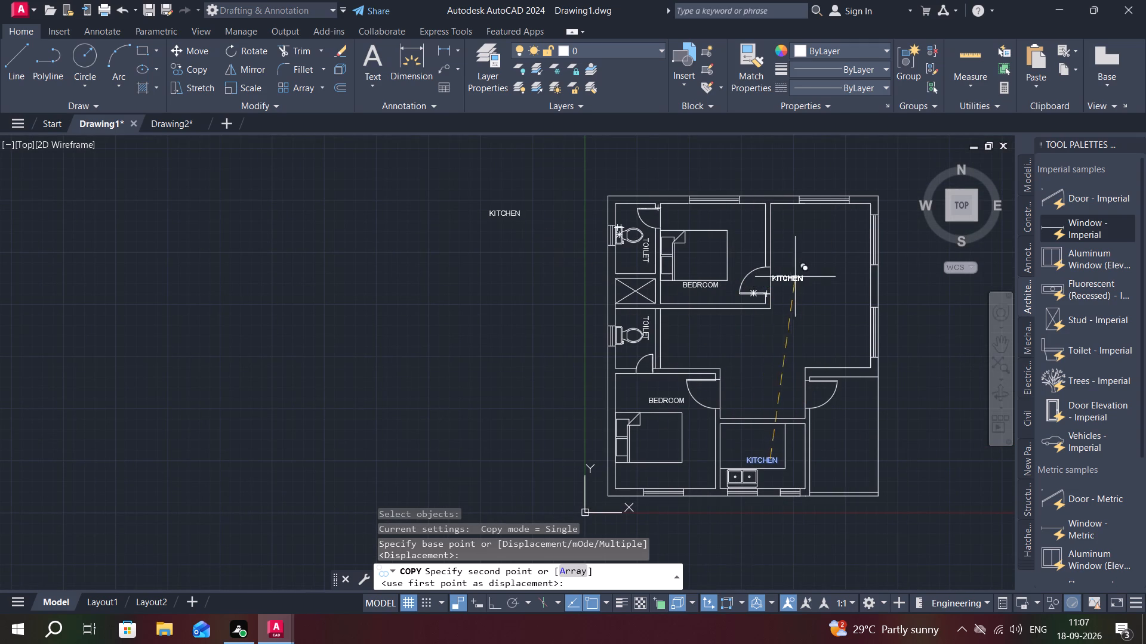
left_click(824, 264)
Replace the text of the copied KITCHEN label in the northeast hall with LIVING / DINING.
double_click(827, 264)
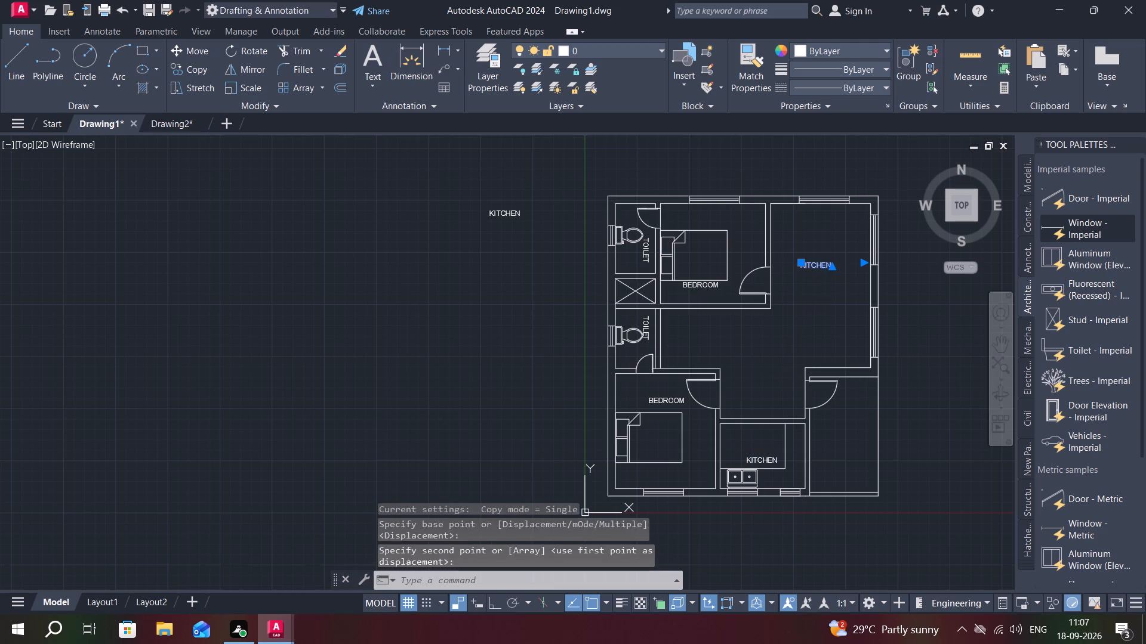
scroll(824, 267, "up", 3)
key("Escape")
double_click(840, 262)
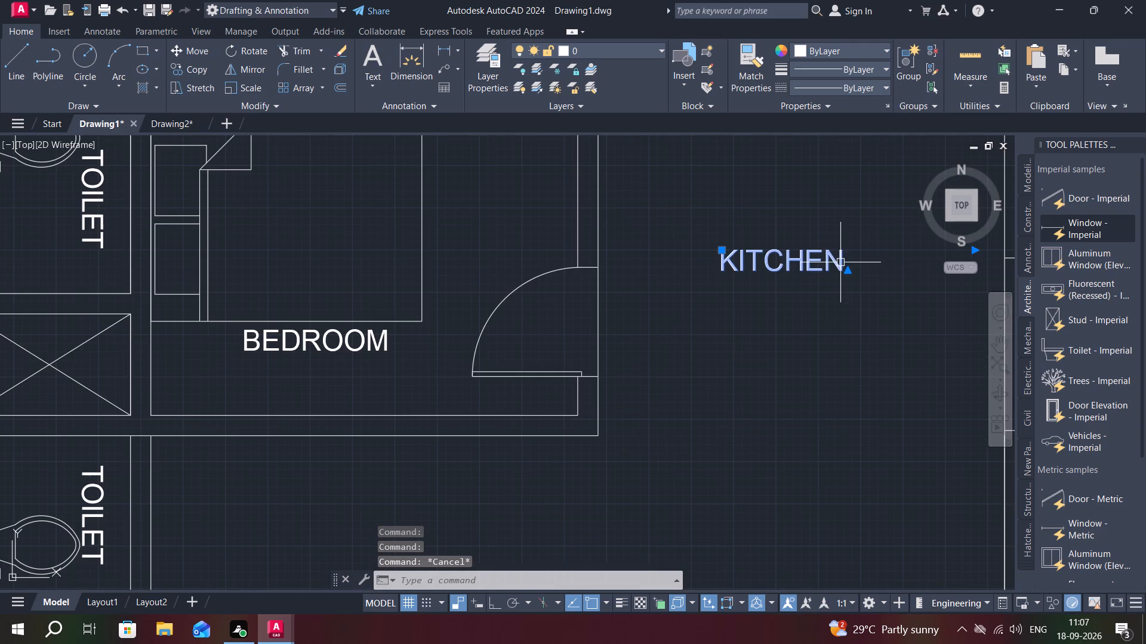
left_click(869, 258)
key("BackSpace")
key("backslash")
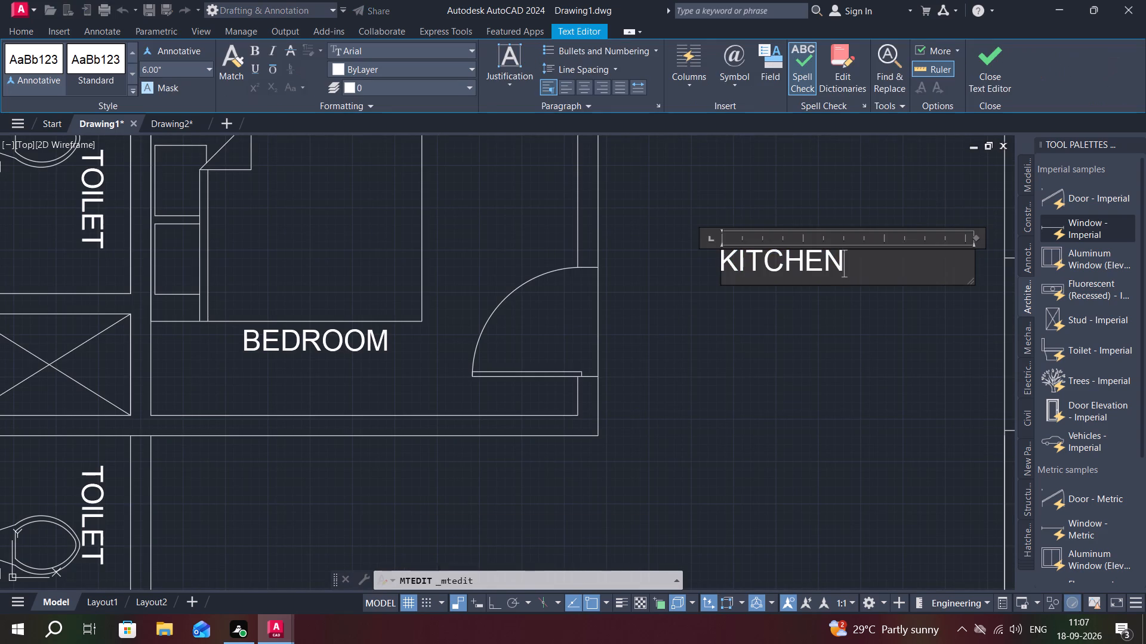
key("BackSpace")
key("BackSpace")
key("BackSpace")
key("BackSpace")
key("BackSpace")
key("BackSpace")
key("BackSpace")
key("BackSpace")
key("BackSpace")
key("BackSpace")
key("BackSpace")
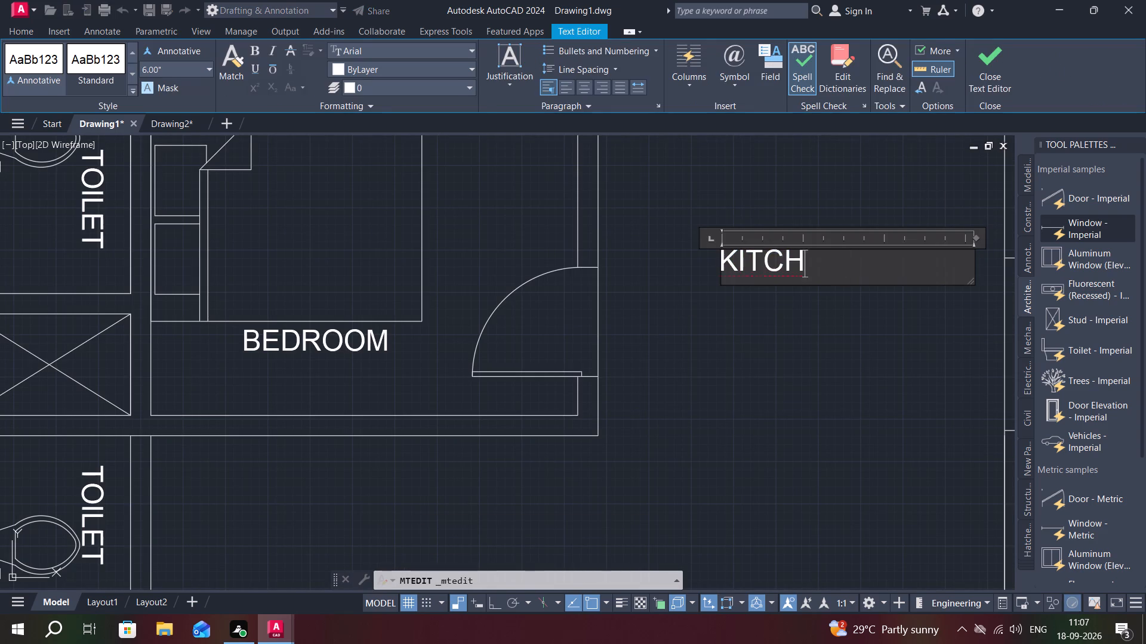
type("LIVING")
key("space")
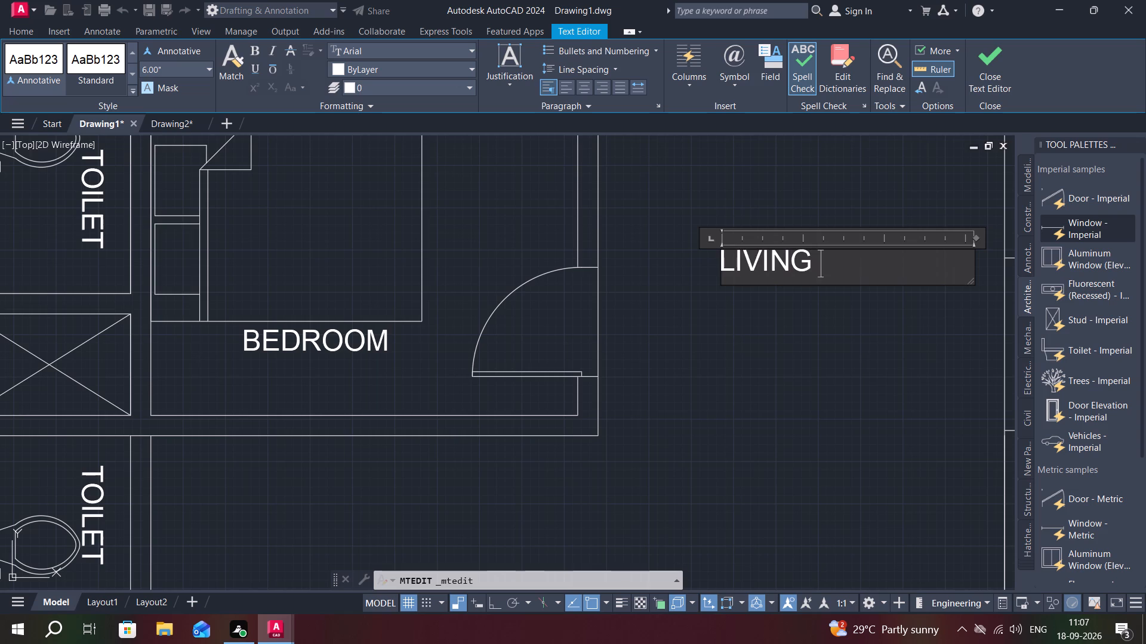
type("/")
key("space")
type("DINING")
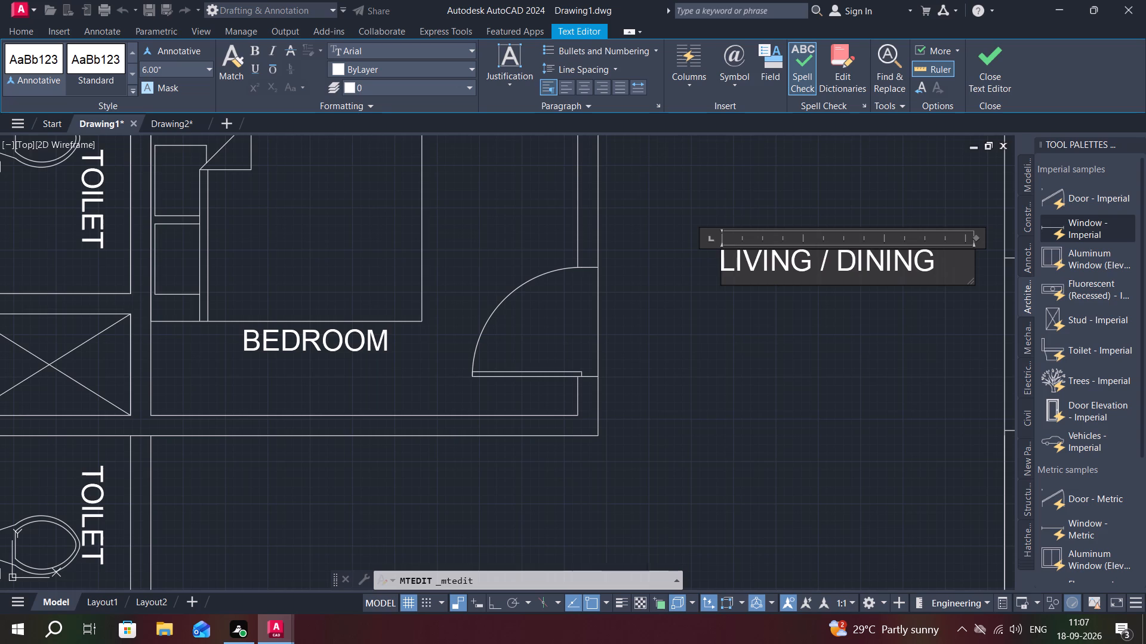
left_click(813, 339)
Replace the text of the spare KITCHEN label lying outside the plan to the west with SIT OUT.
scroll(789, 346, "down", 2)
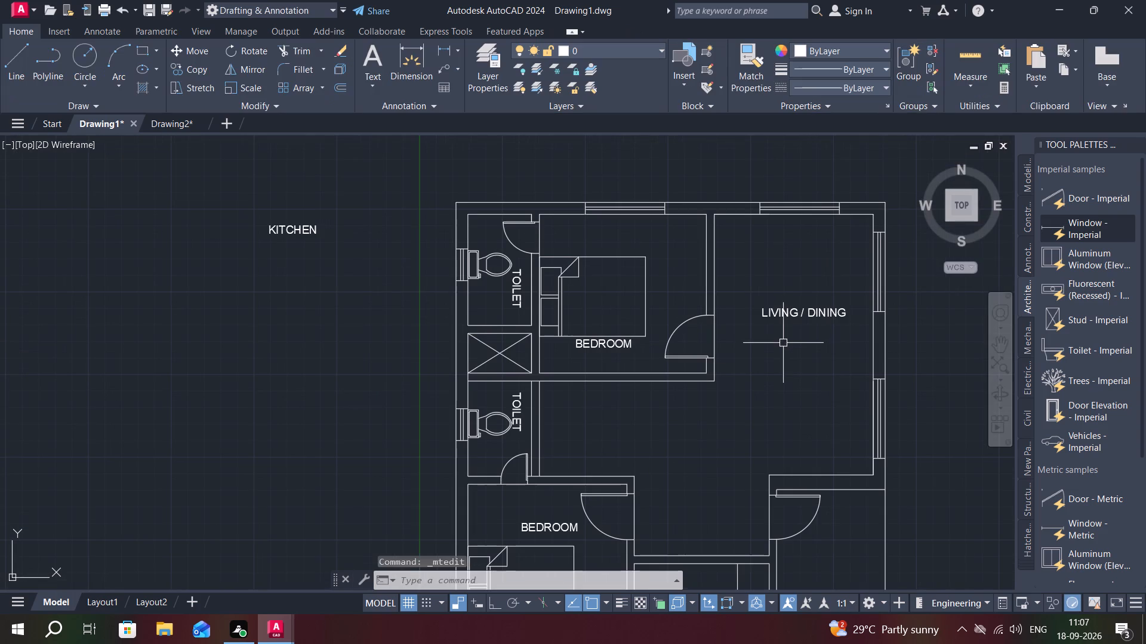
middle_click_drag(791, 344, 817, 325)
middle_click_drag(736, 410, 752, 355)
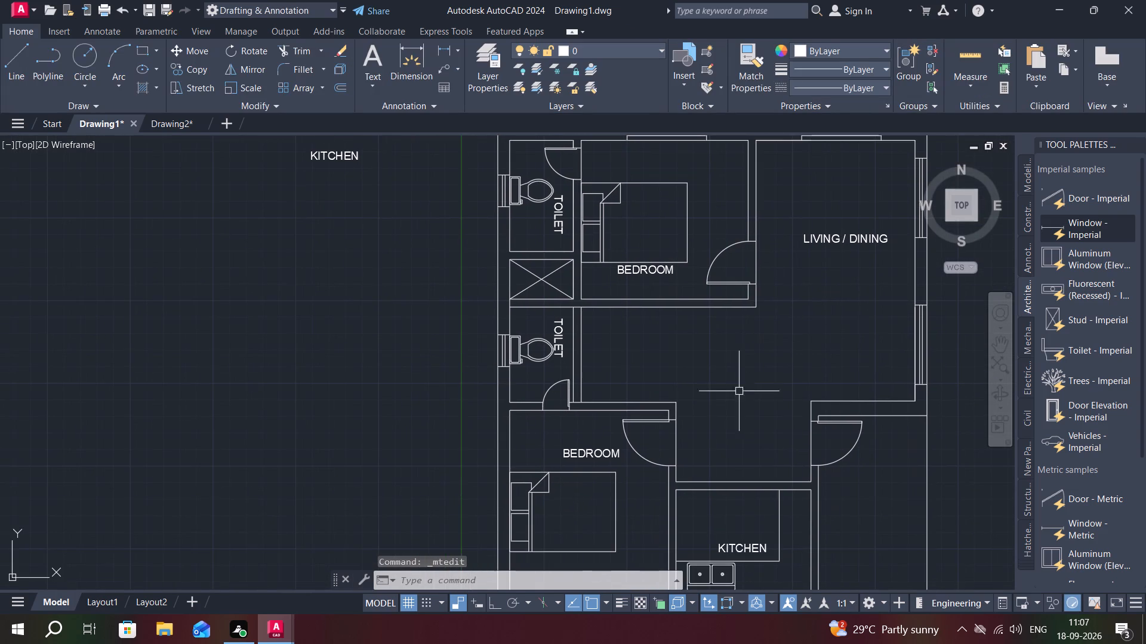
middle_click(752, 391)
scroll(756, 353, "down", 1)
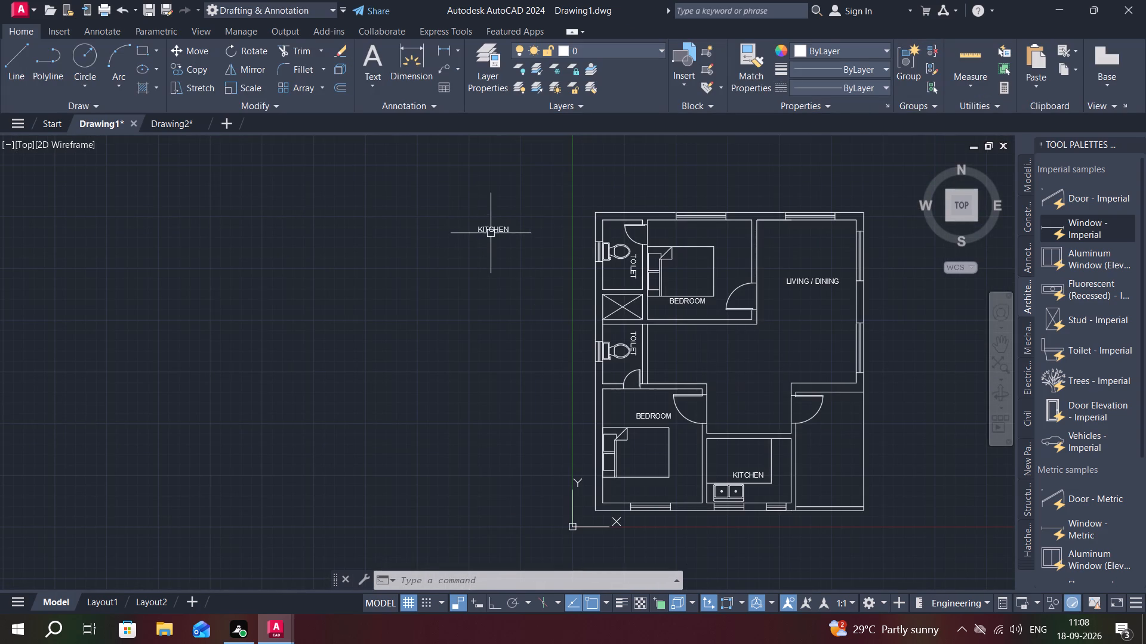
double_click(492, 228)
left_click(516, 231)
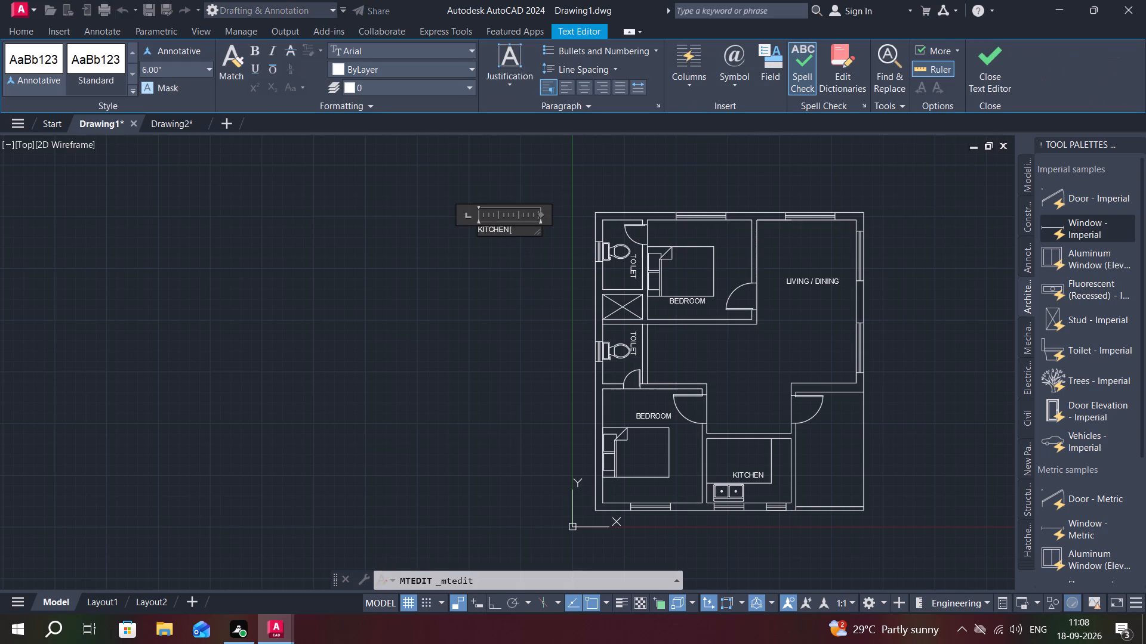
key("BackSpace")
key("BackSpace")
key("BackSpace")
key("BackSpace")
key("BackSpace")
key("BackSpace")
key("BackSpace")
key("BackSpace")
key("BackSpace")
key("BackSpace")
key("BackSpace")
key("BackSpace")
key("BackSpace")
type("SIT")
key("space")
type("OUT")
left_click(480, 282)
Copy the spare SIT OUT label into the southeast room beside the kitchen.
key("c")
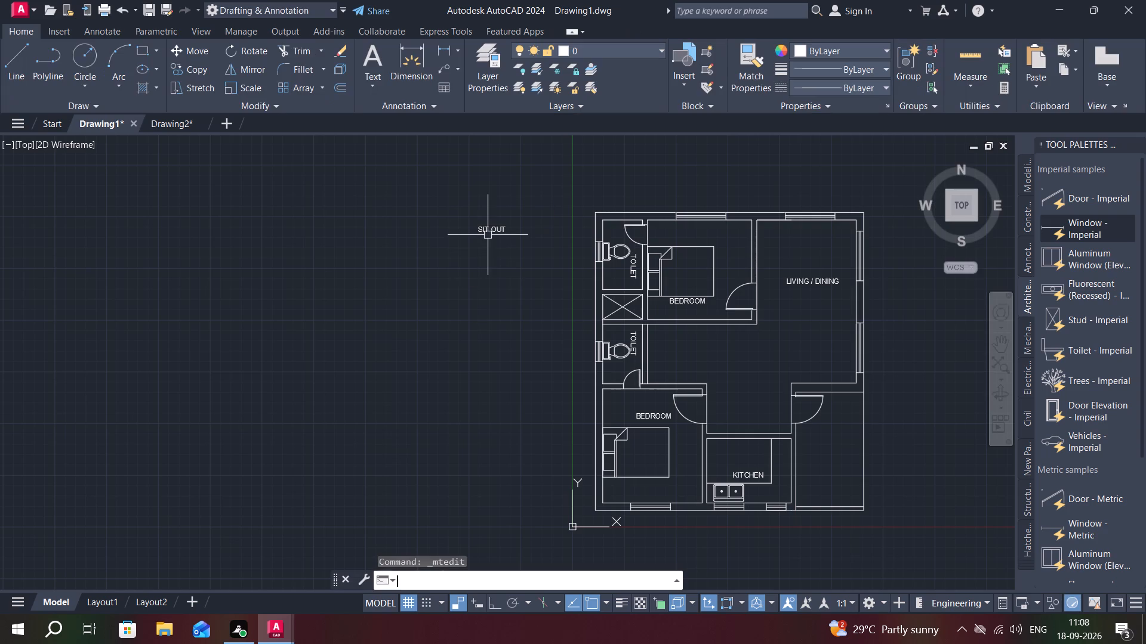
key("o")
key("space")
left_click(498, 227)
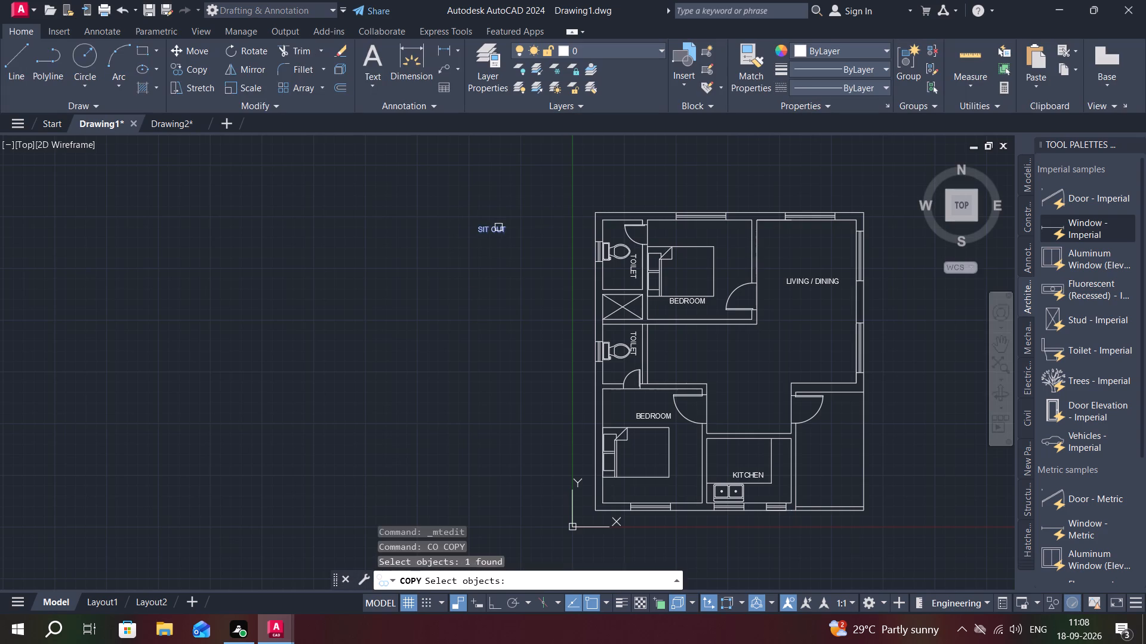
right_click(498, 227)
left_click(498, 227)
scroll(810, 453, "up", 2)
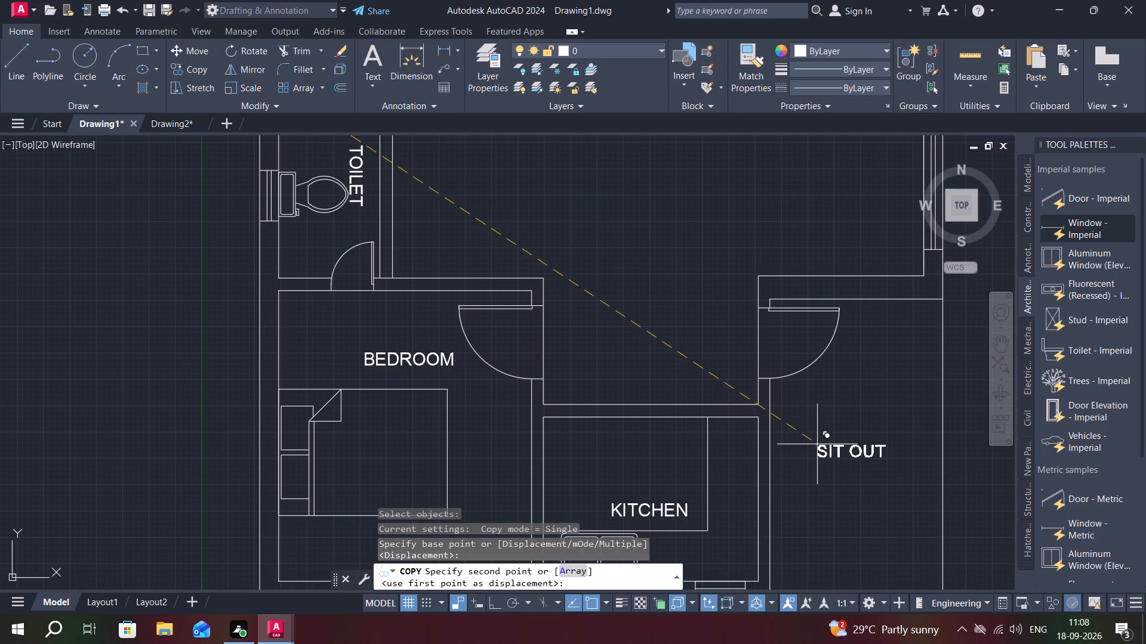
left_click(833, 466)
key("Escape")
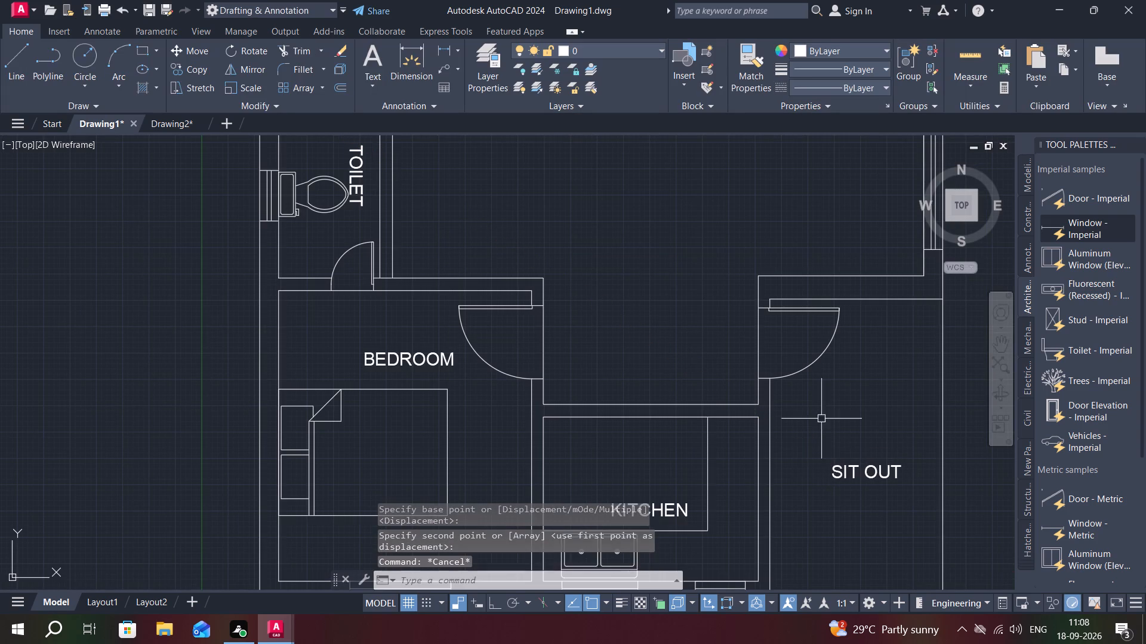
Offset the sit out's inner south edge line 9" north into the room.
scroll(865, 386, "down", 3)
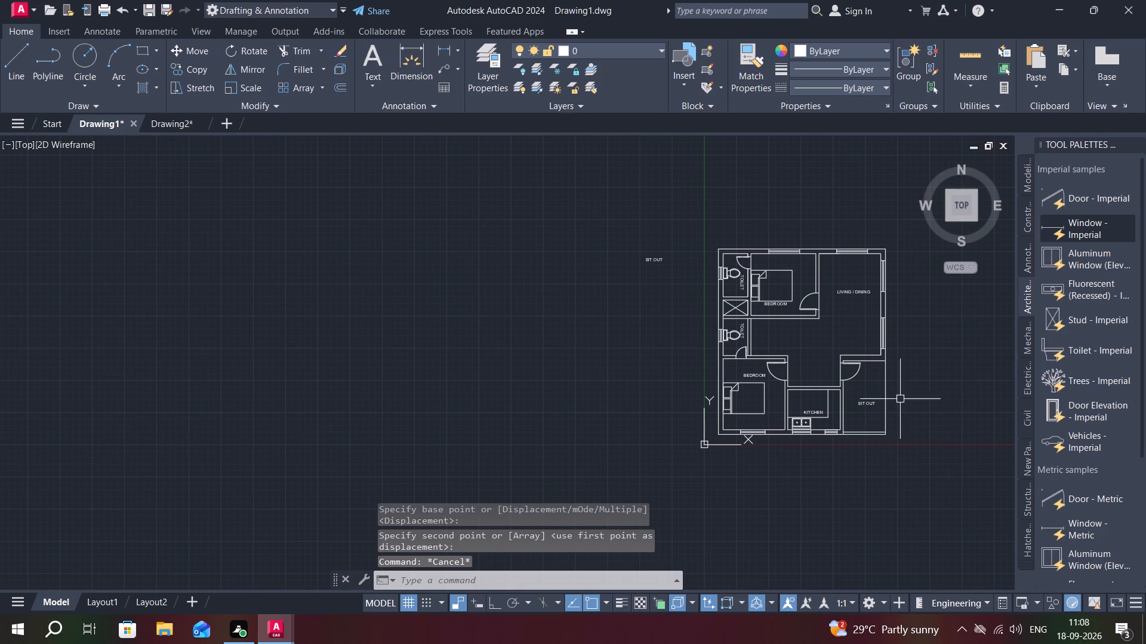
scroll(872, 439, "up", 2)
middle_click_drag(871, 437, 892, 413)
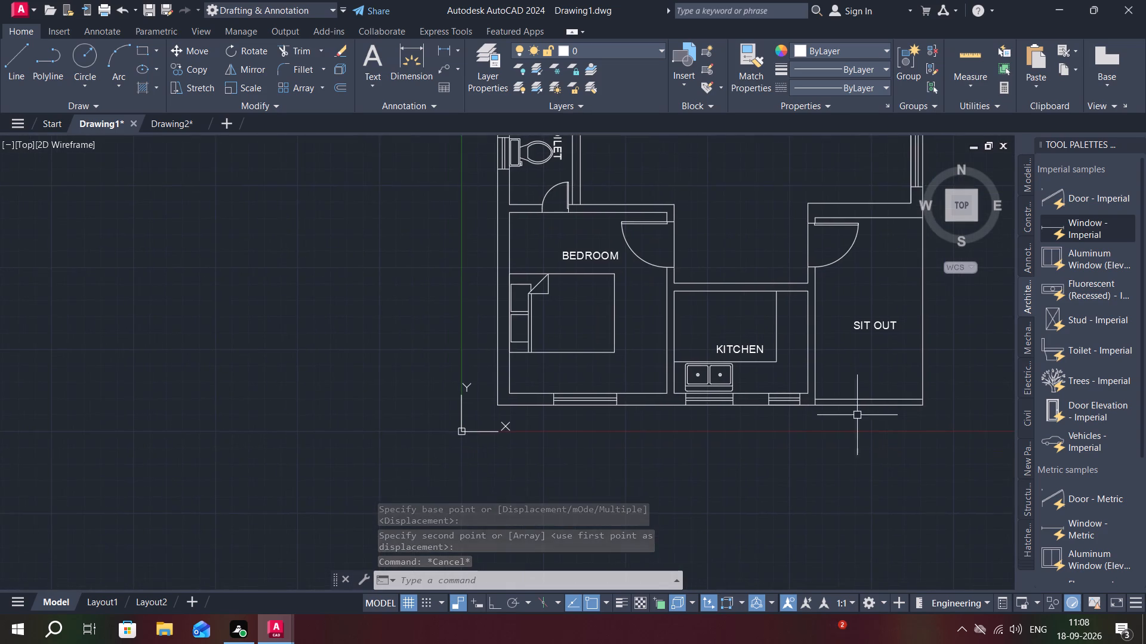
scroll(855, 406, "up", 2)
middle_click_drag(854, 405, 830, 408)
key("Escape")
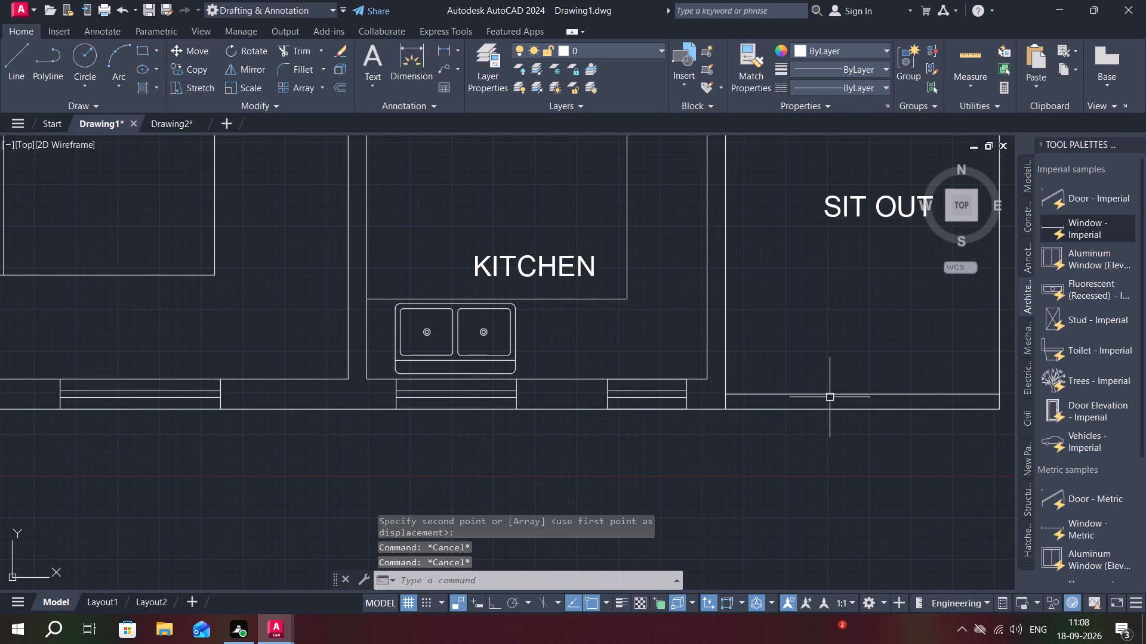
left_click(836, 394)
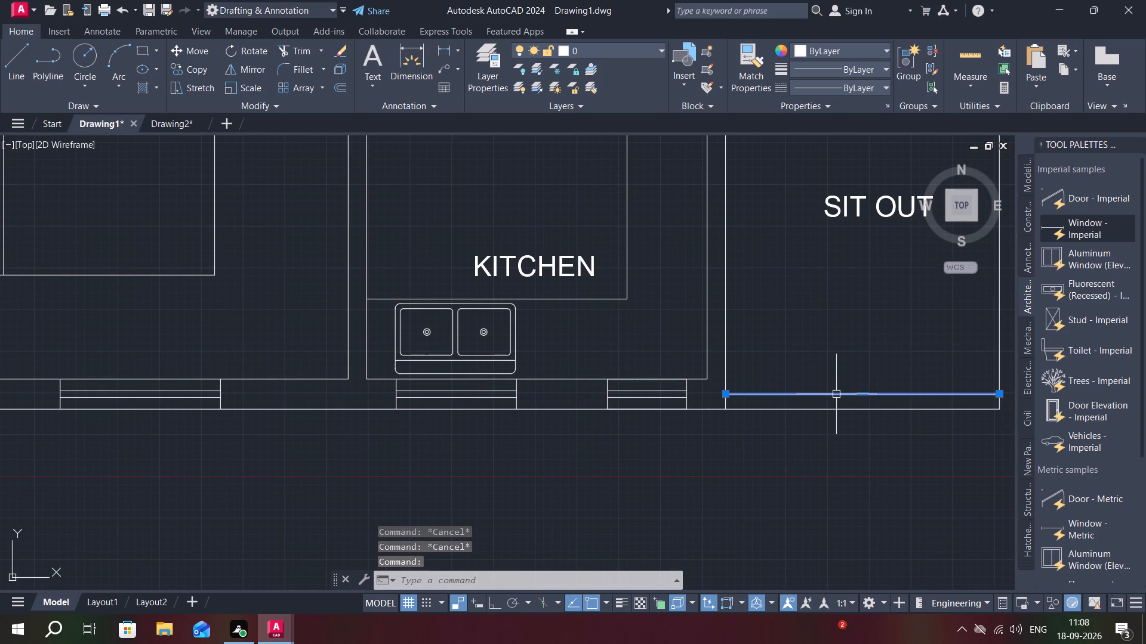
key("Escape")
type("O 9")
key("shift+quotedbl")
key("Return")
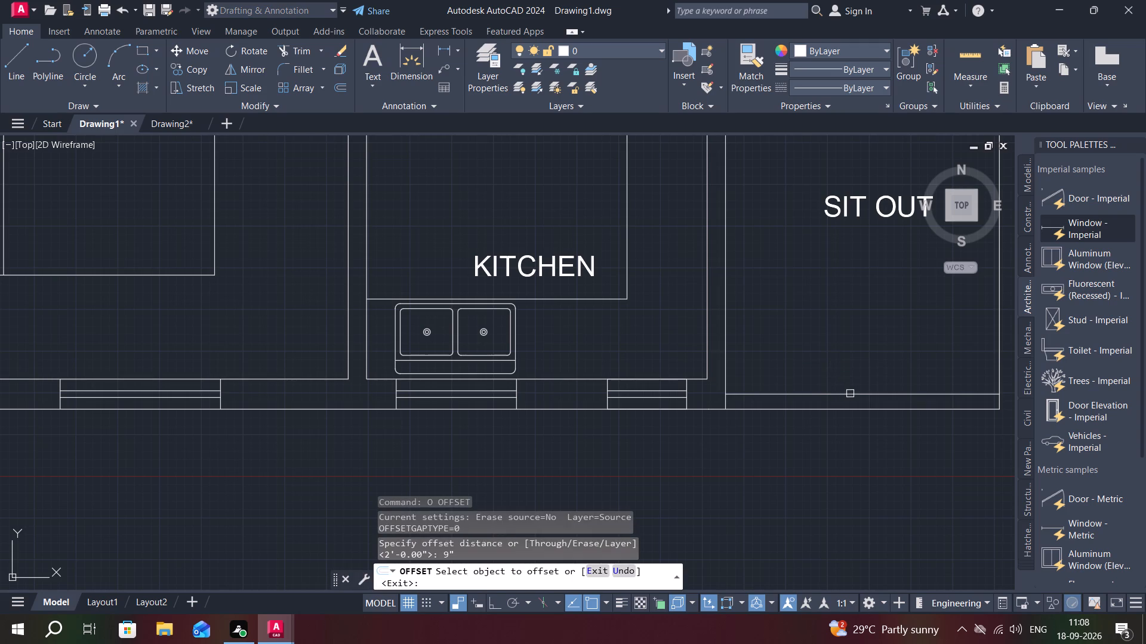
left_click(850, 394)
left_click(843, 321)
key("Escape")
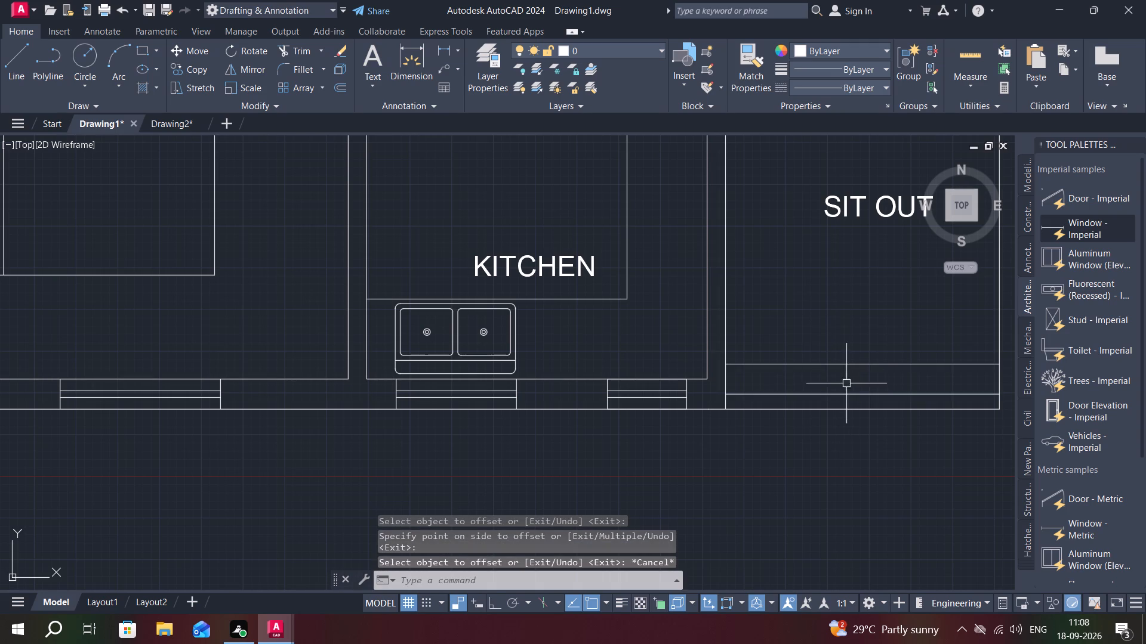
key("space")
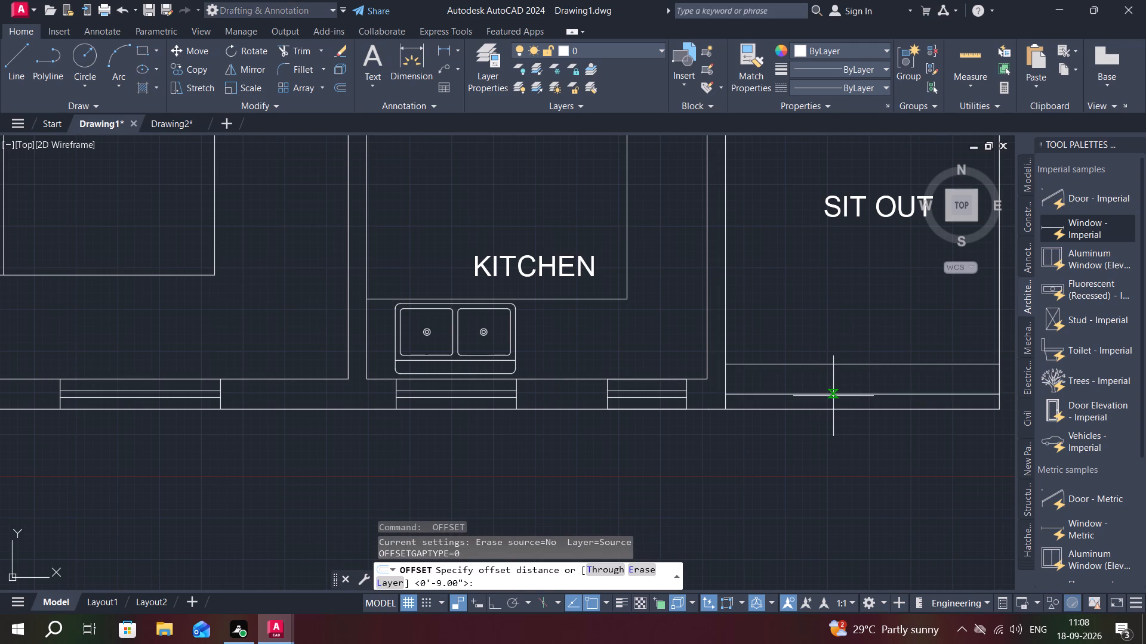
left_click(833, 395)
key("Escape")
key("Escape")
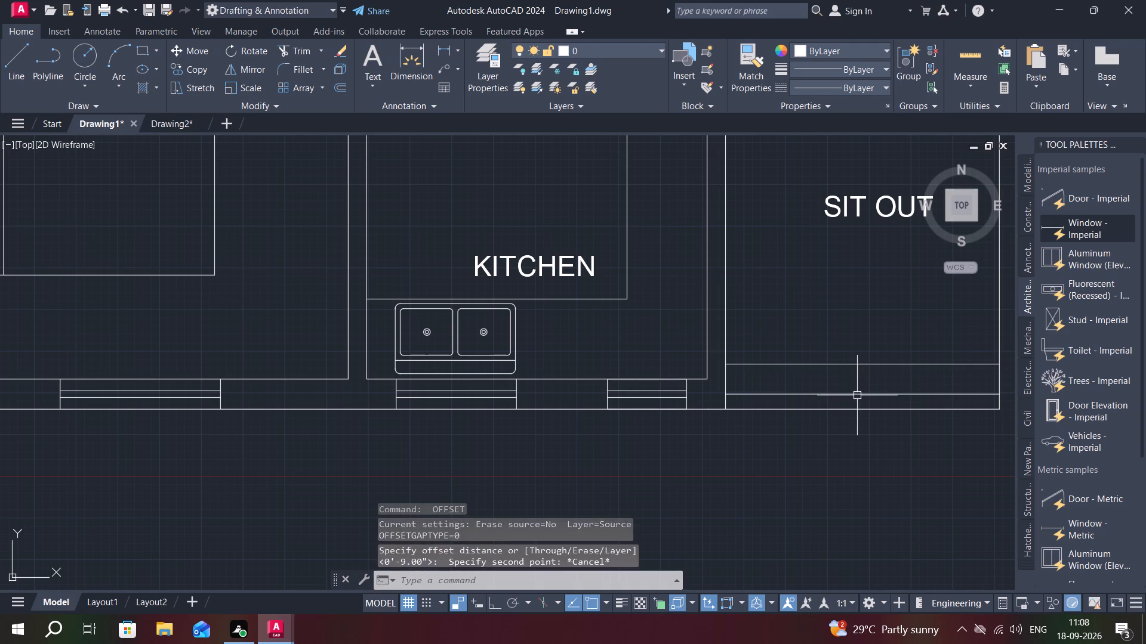
Delete the sit out's original inner south line nearest the outer wall line.
left_click(856, 395)
key("Delete")
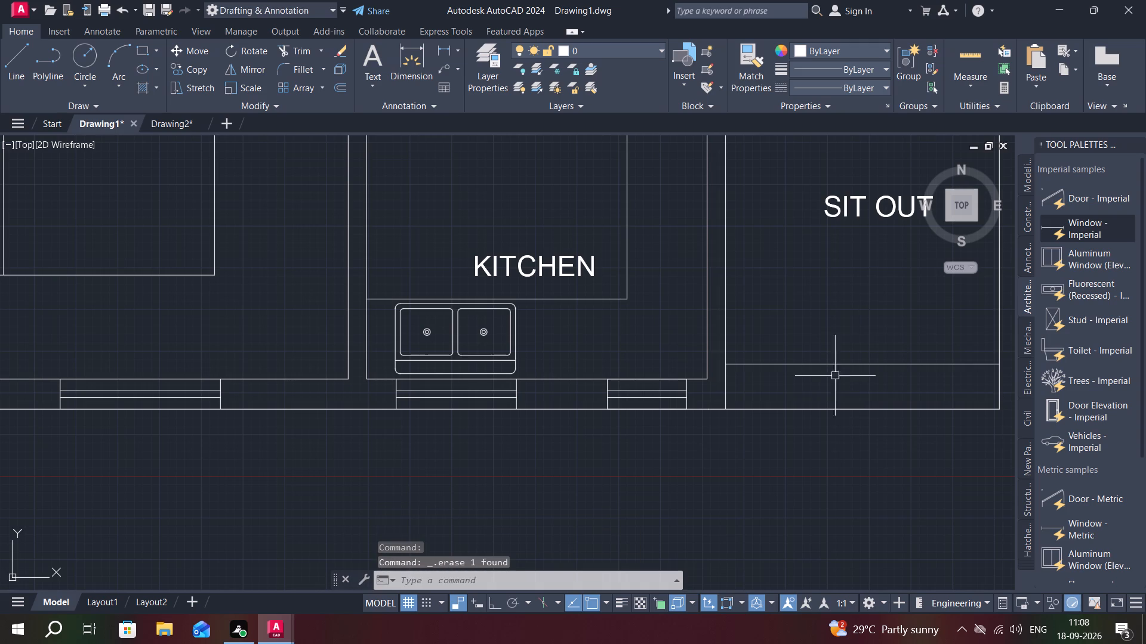
Offset the plan's outer south line 9" north across the sit out.
key("o")
key("space")
type("9\"")
key("Return")
left_click(842, 408)
left_click(830, 376)
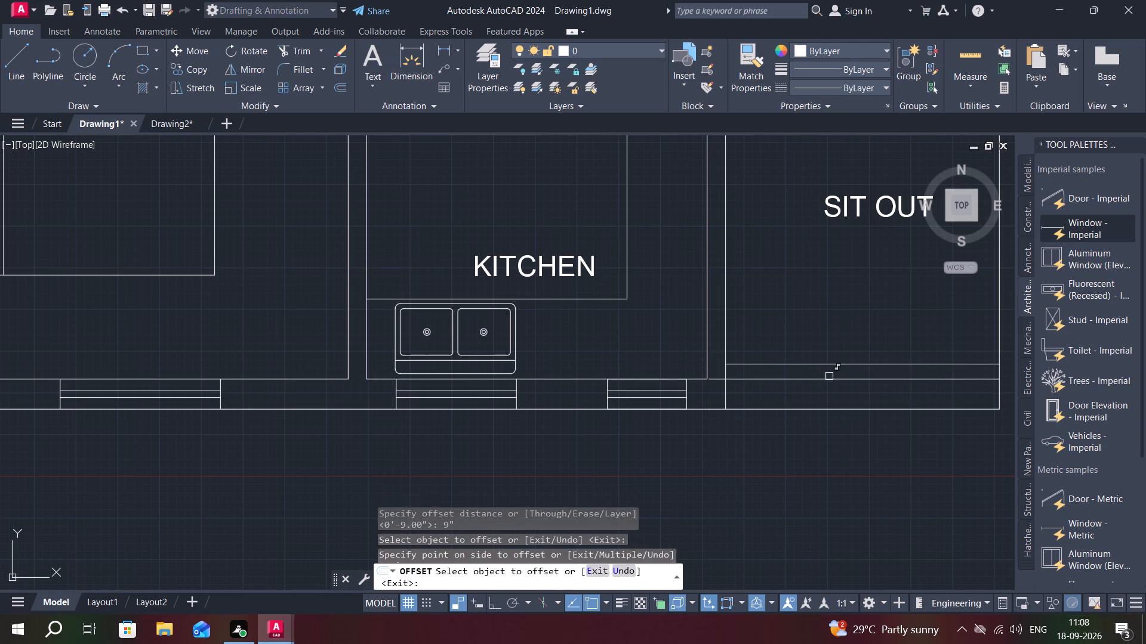
key("Escape")
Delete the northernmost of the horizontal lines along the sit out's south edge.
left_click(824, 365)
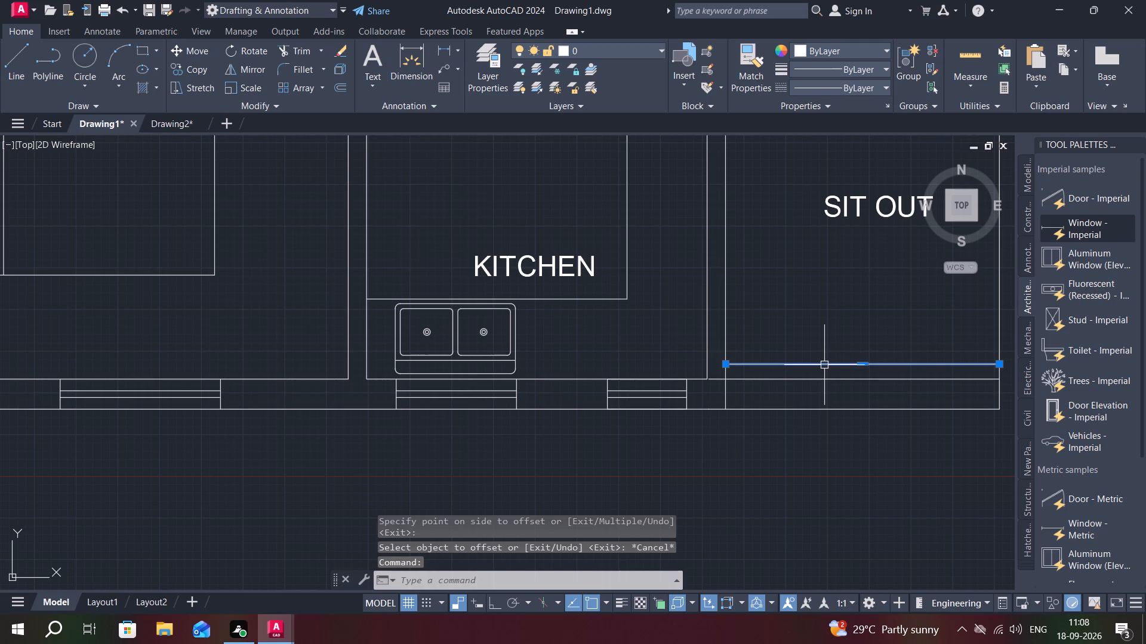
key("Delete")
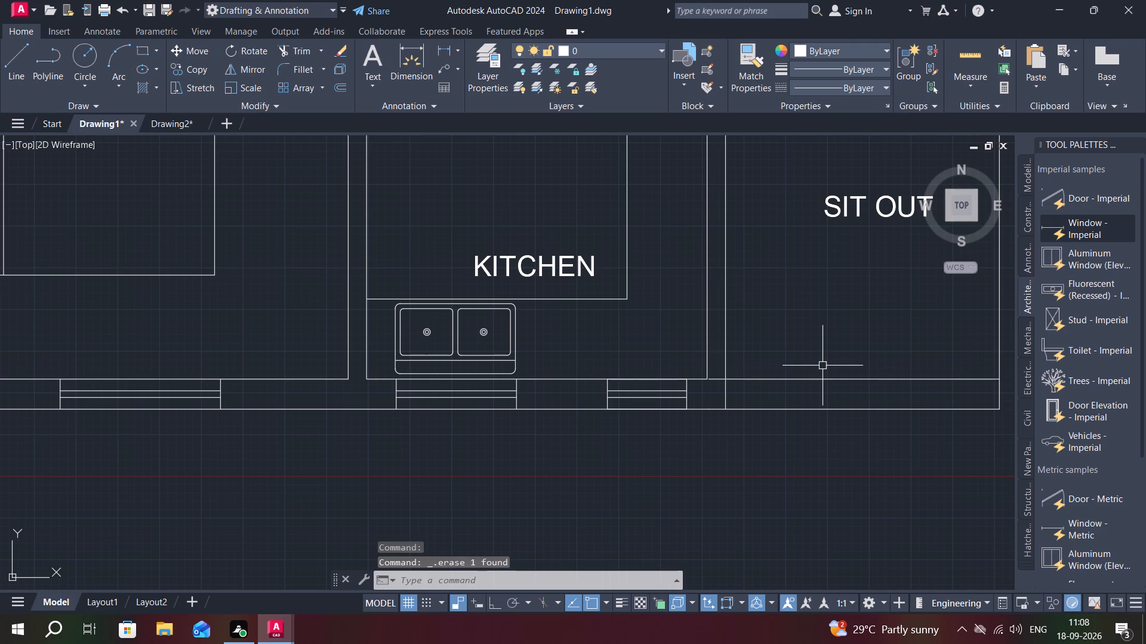
Offset the sit out's inner south line another 9" north to form a second parallel line.
key("o")
key("space")
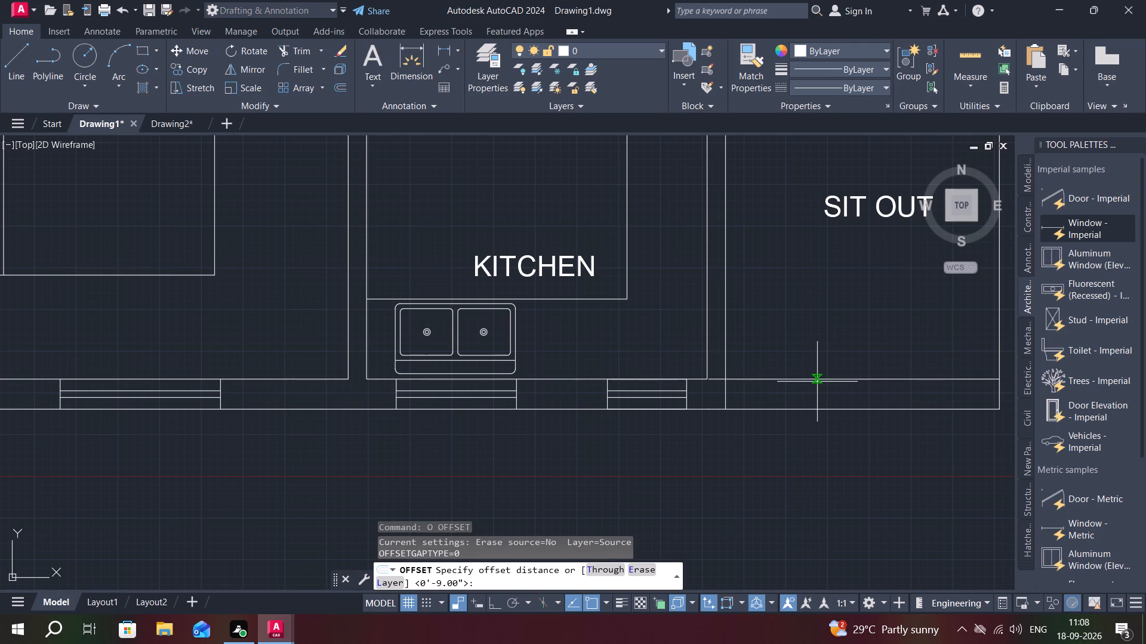
key("9")
key("shift+quotedbl")
key("Return")
left_click(824, 377)
left_click(824, 320)
key("Escape")
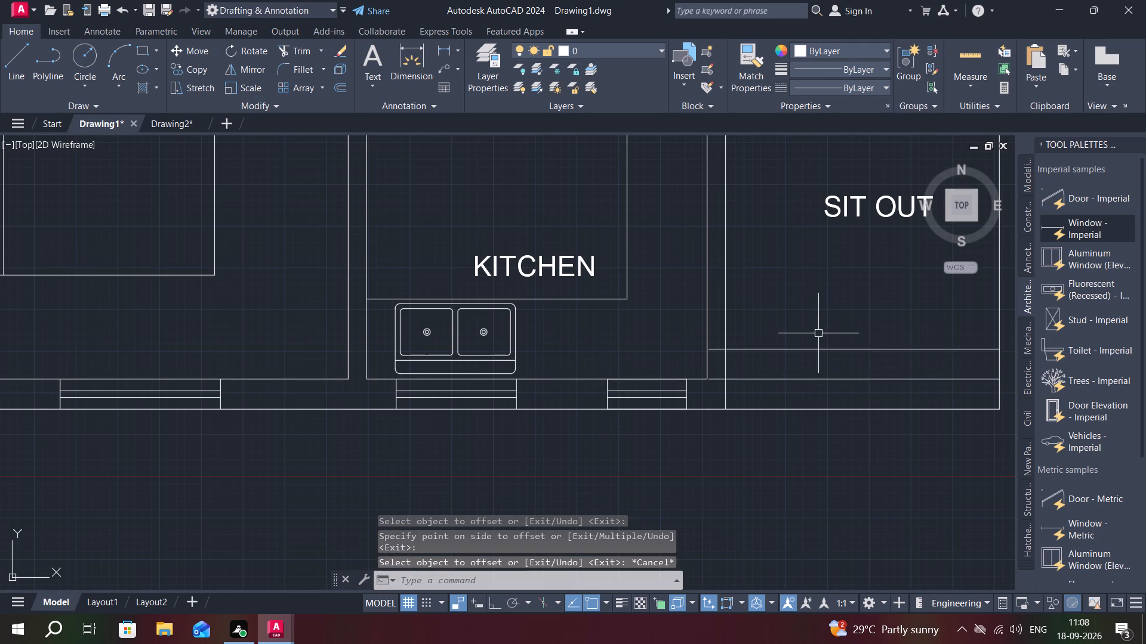
Trim the west ends of both offset lines where they extend past the sit out into the kitchen wall.
type("TR")
key("space")
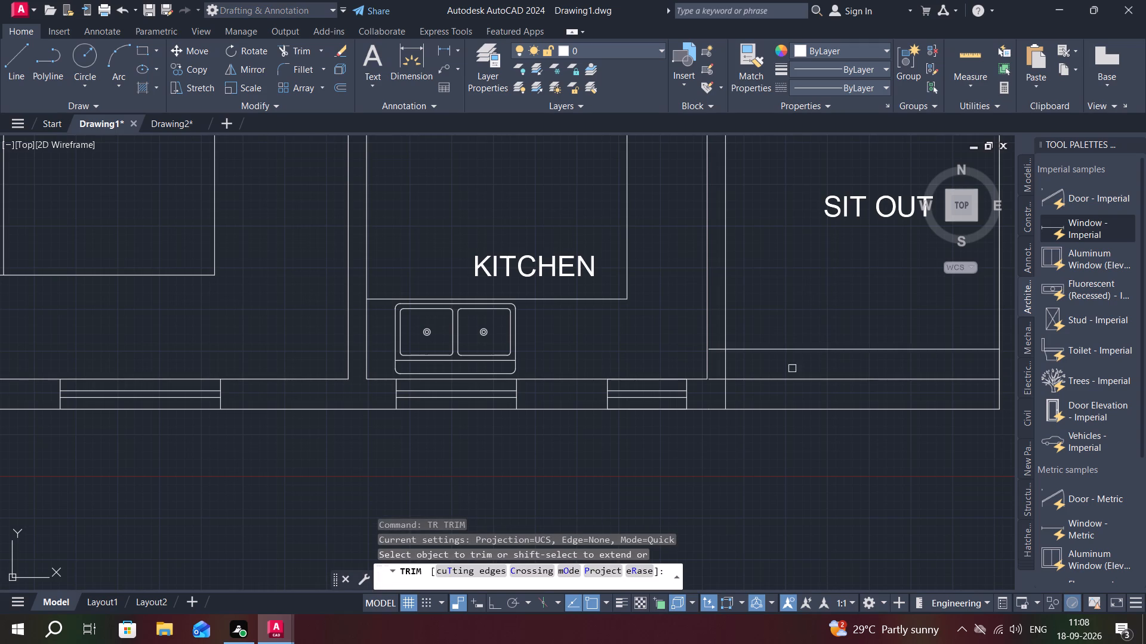
left_click(714, 379)
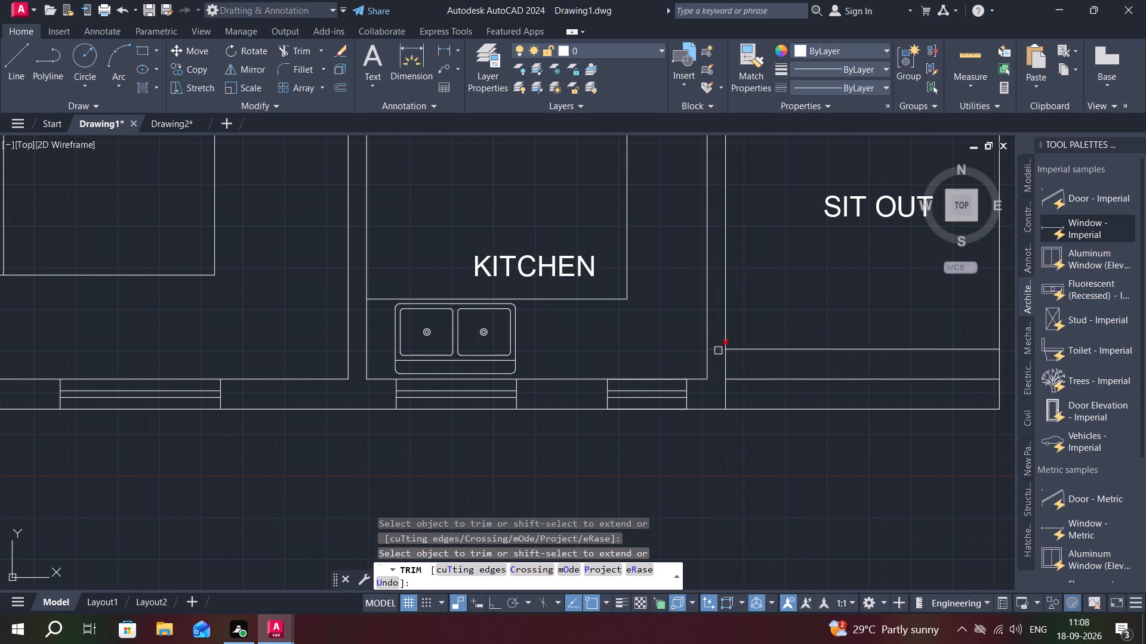
left_click(718, 351)
key("Escape")
Hatch the connected walls around the kitchen with the current ANSI31 pattern at scale 1.00.
scroll(736, 443, "down", 1)
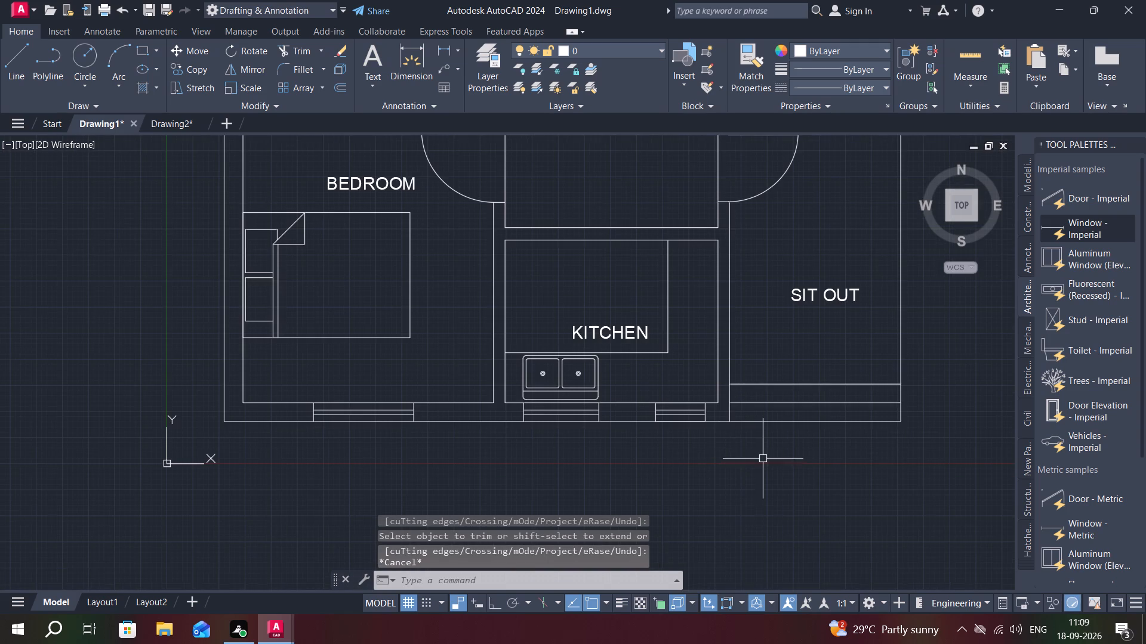
middle_click_drag(765, 459, 778, 471)
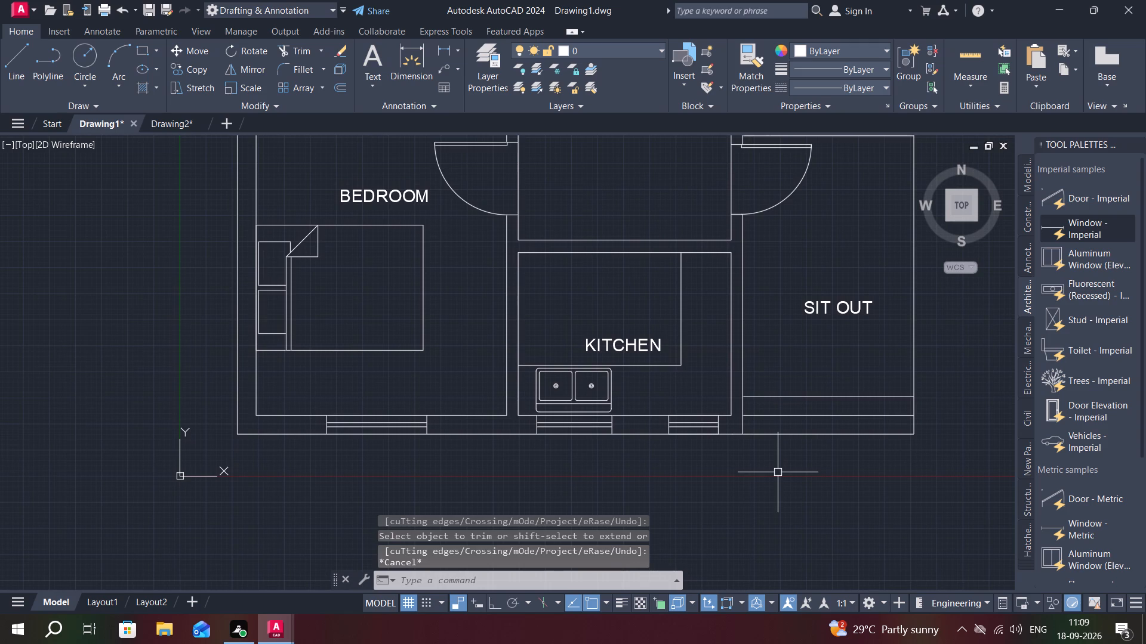
key("Escape")
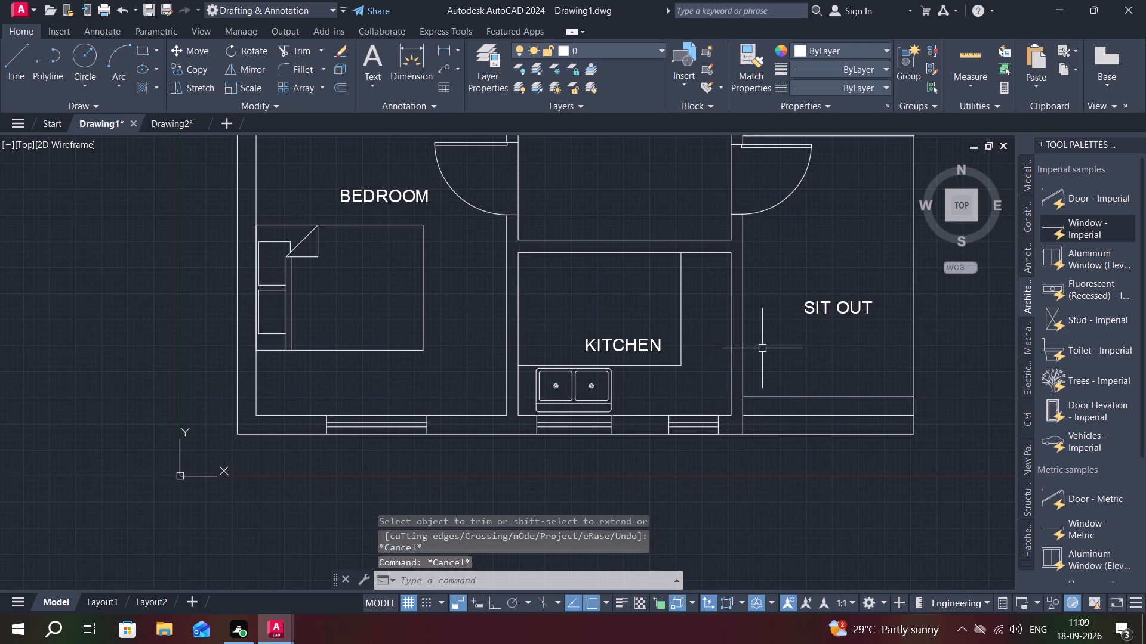
type("H")
key("space")
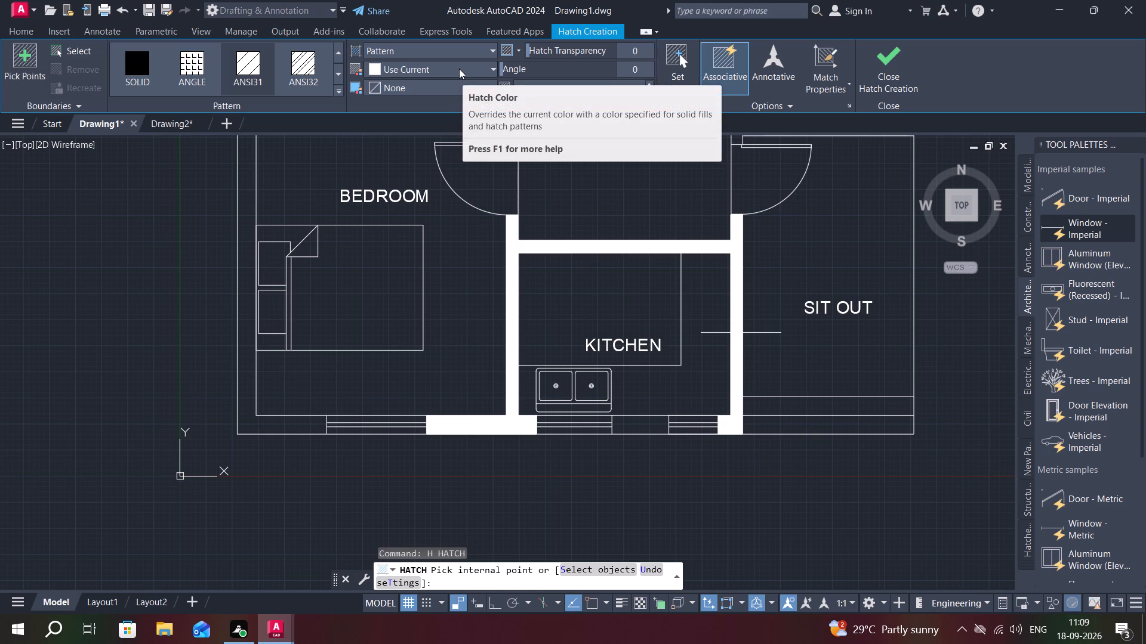
left_click(514, 255)
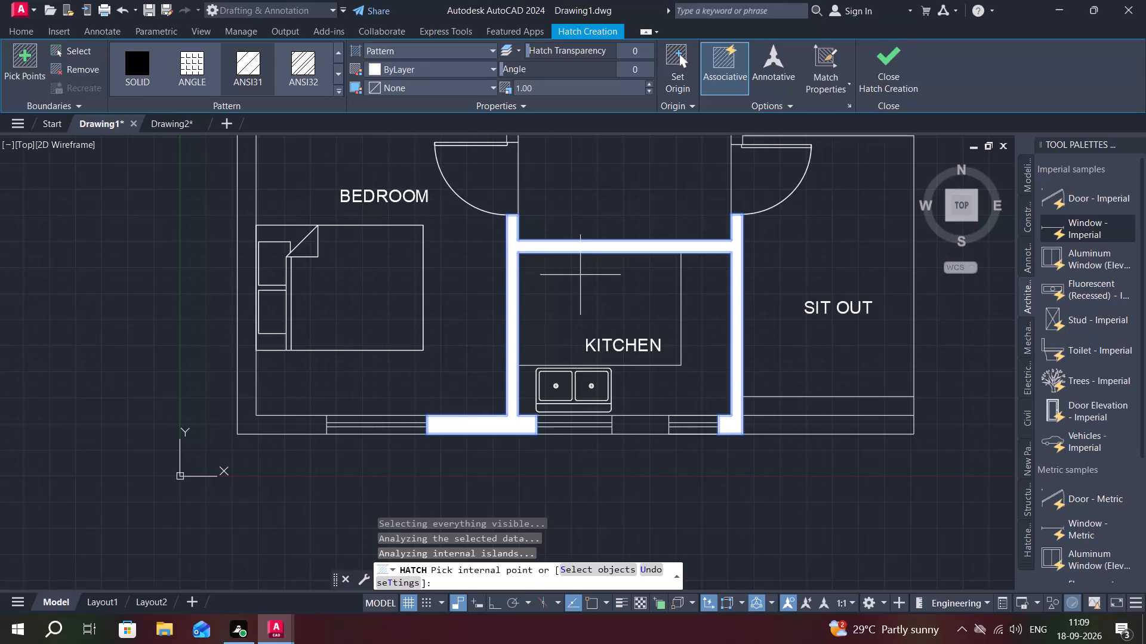
key("Escape")
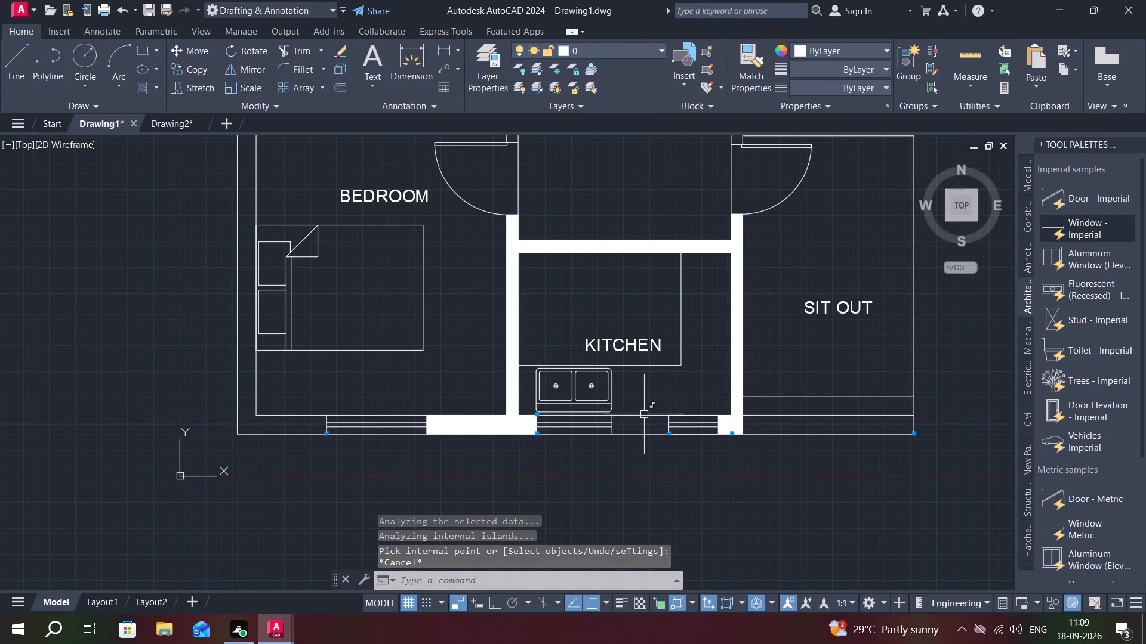
Hatch the south wall piece between the two kitchen windows and set its pattern to SOLID.
key("space")
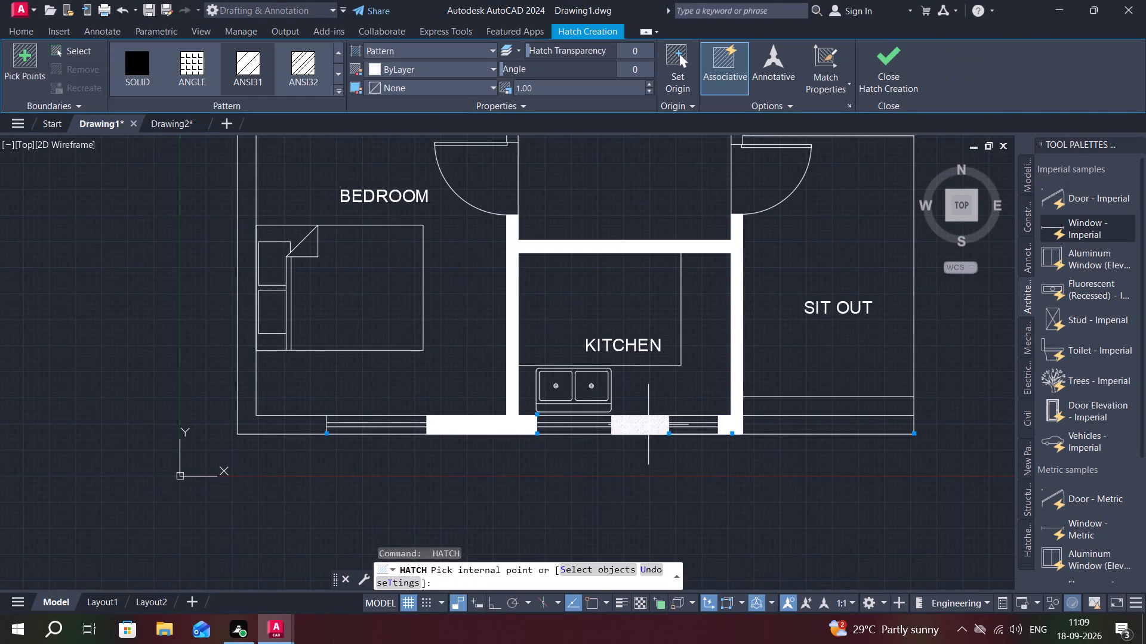
left_click(648, 425)
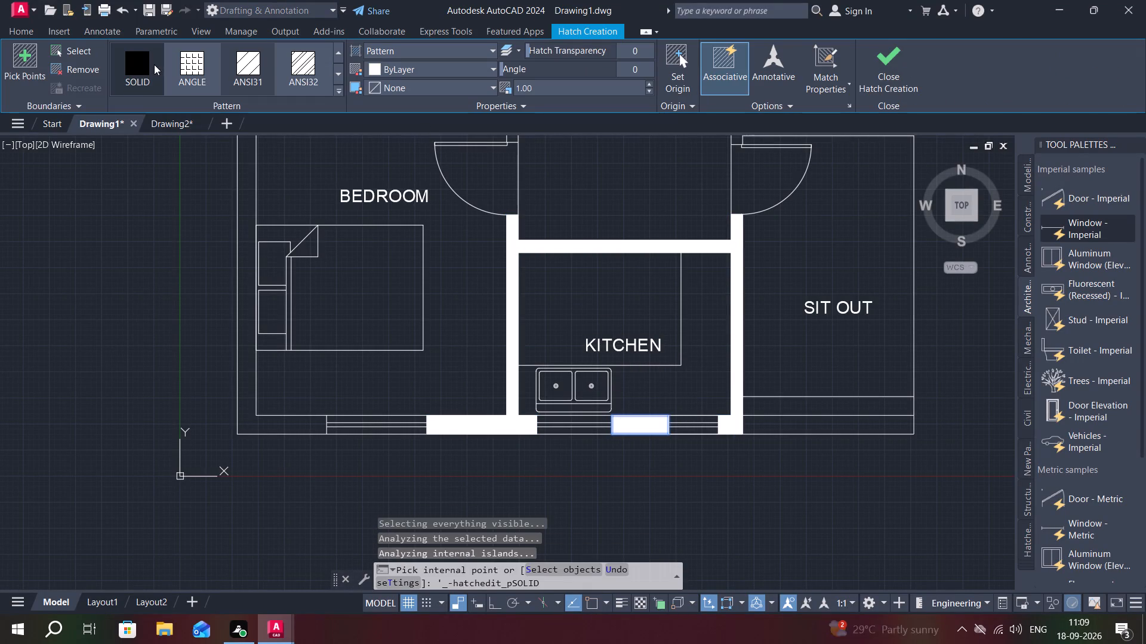
left_click(145, 61)
scroll(495, 331, "up", 1)
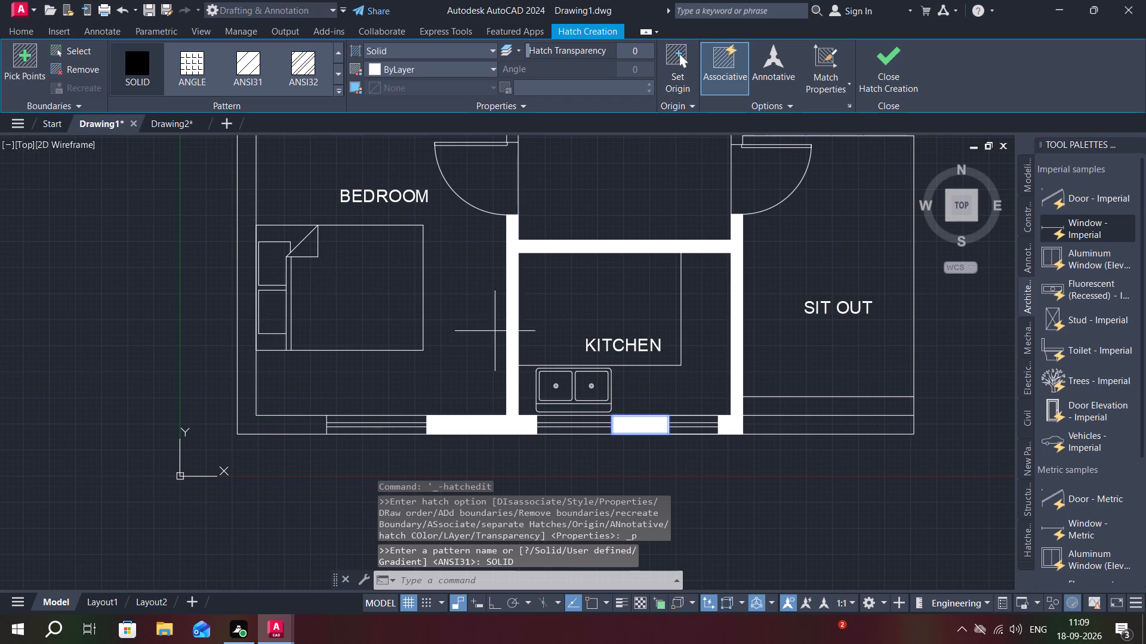
scroll(495, 331, "up", 2)
scroll(509, 329, "down", 6)
scroll(517, 296, "up", 2)
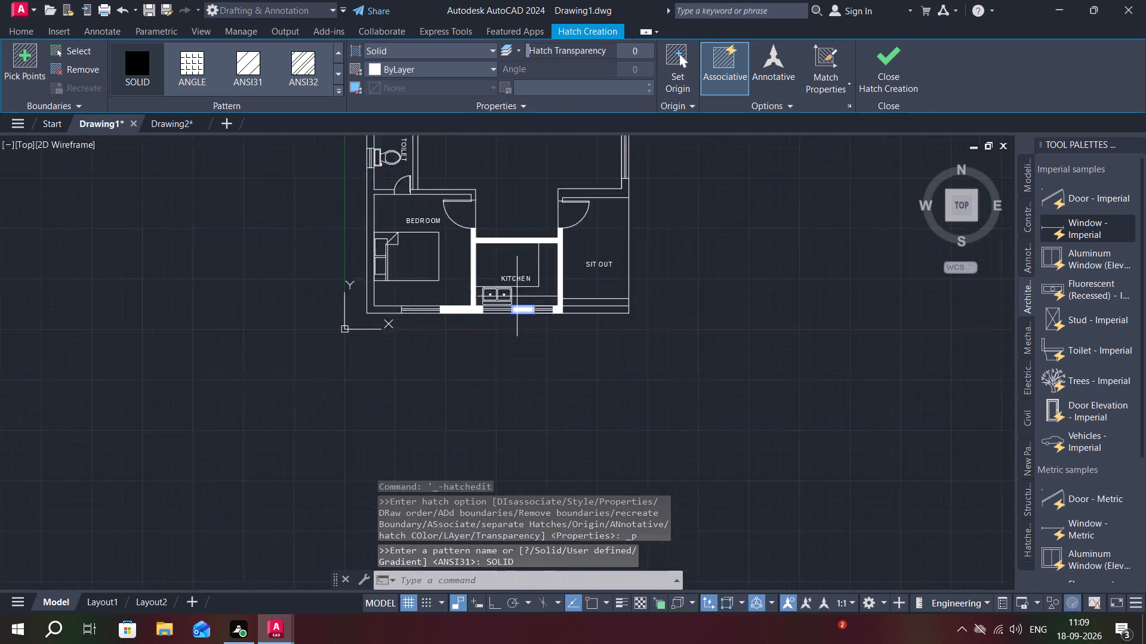
scroll(518, 296, "up", 1)
key("space")
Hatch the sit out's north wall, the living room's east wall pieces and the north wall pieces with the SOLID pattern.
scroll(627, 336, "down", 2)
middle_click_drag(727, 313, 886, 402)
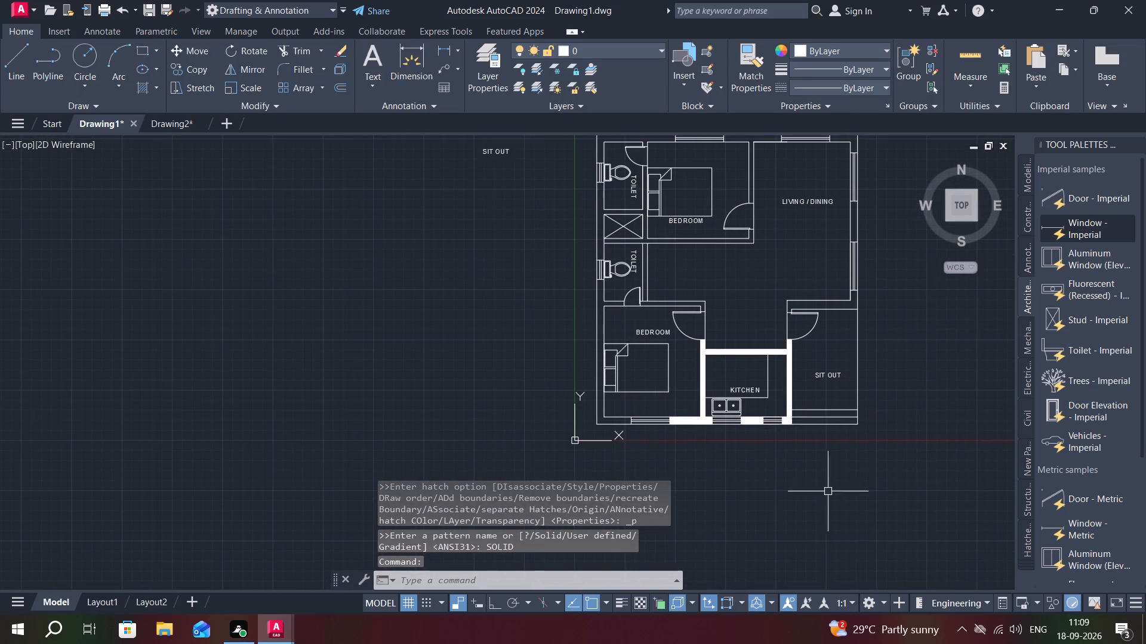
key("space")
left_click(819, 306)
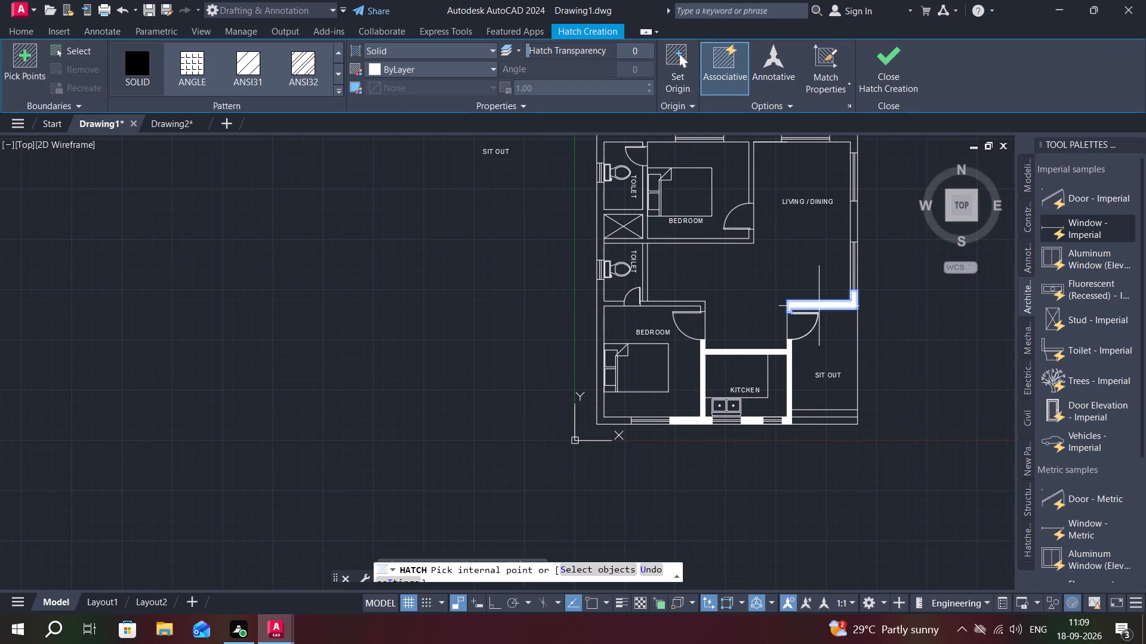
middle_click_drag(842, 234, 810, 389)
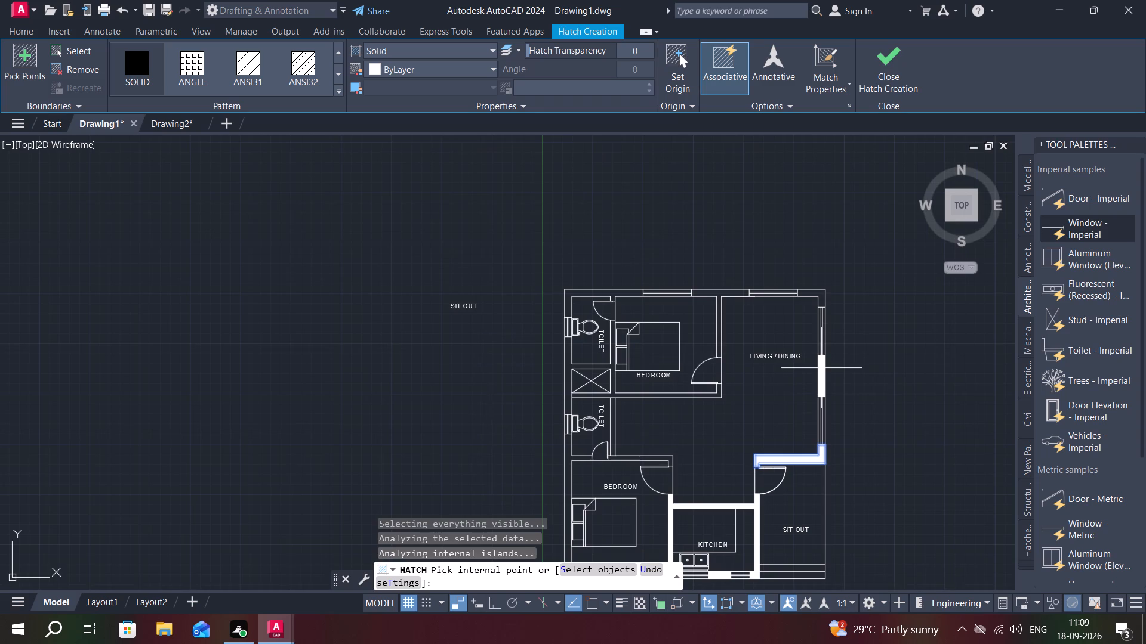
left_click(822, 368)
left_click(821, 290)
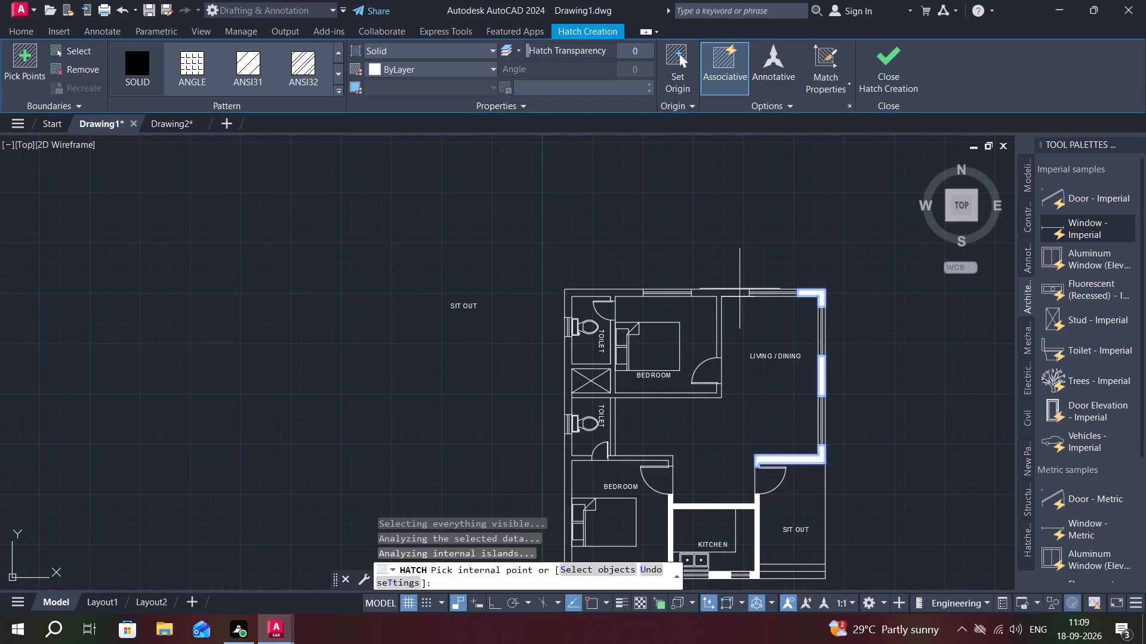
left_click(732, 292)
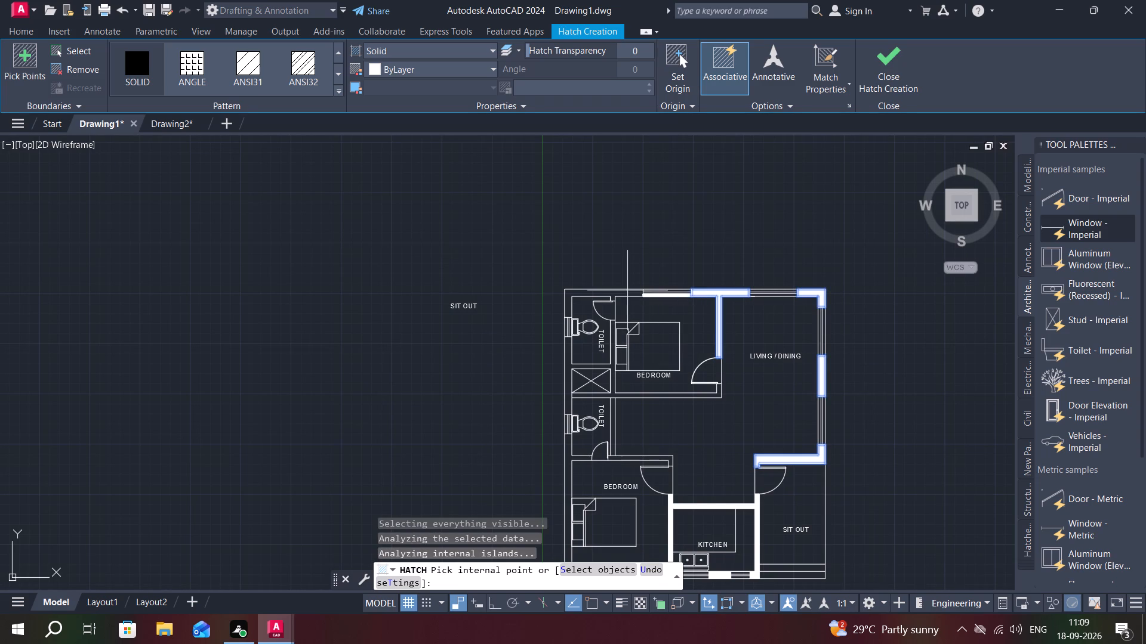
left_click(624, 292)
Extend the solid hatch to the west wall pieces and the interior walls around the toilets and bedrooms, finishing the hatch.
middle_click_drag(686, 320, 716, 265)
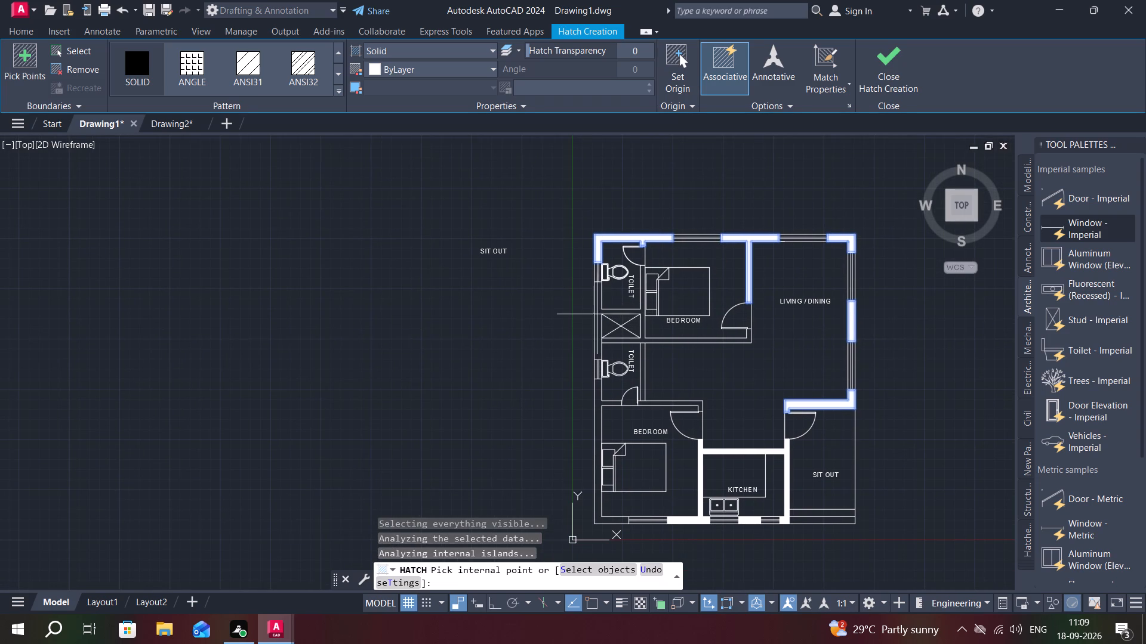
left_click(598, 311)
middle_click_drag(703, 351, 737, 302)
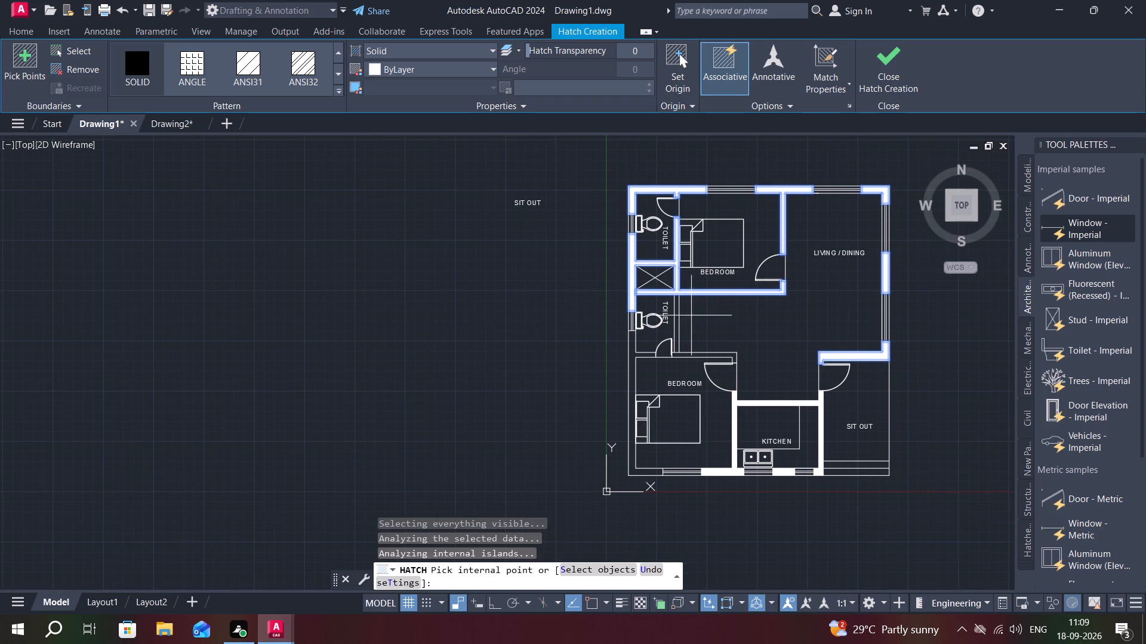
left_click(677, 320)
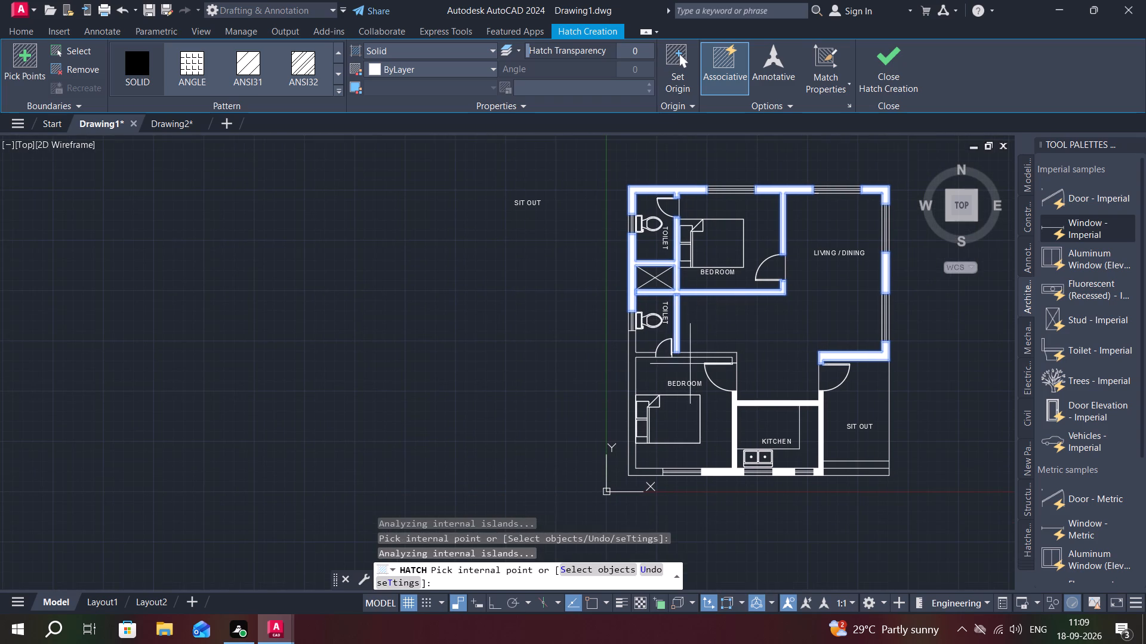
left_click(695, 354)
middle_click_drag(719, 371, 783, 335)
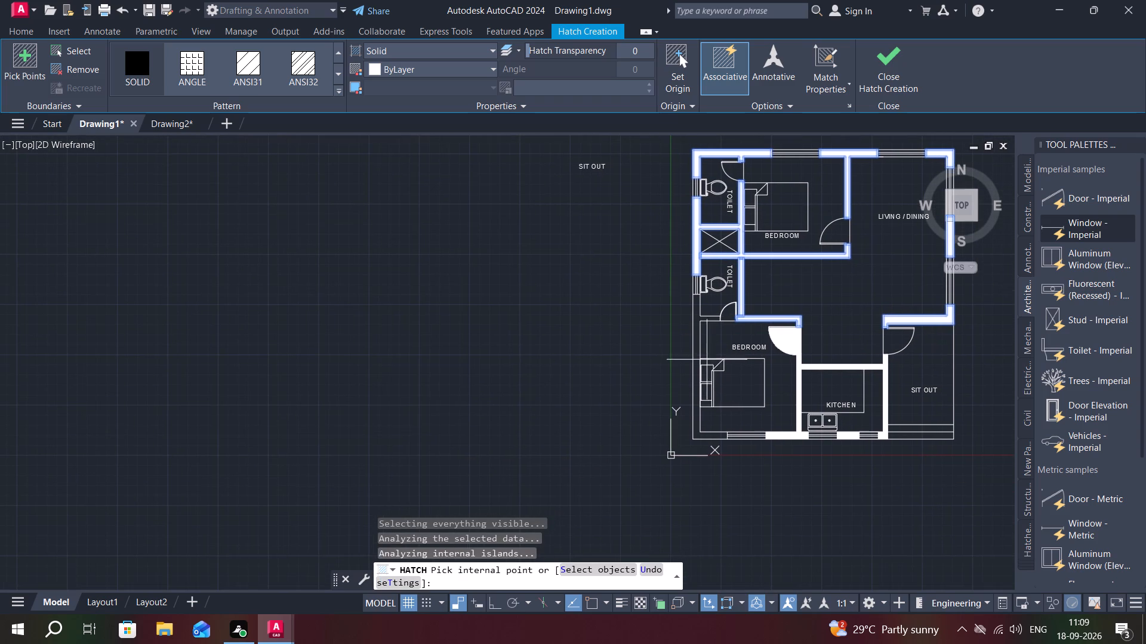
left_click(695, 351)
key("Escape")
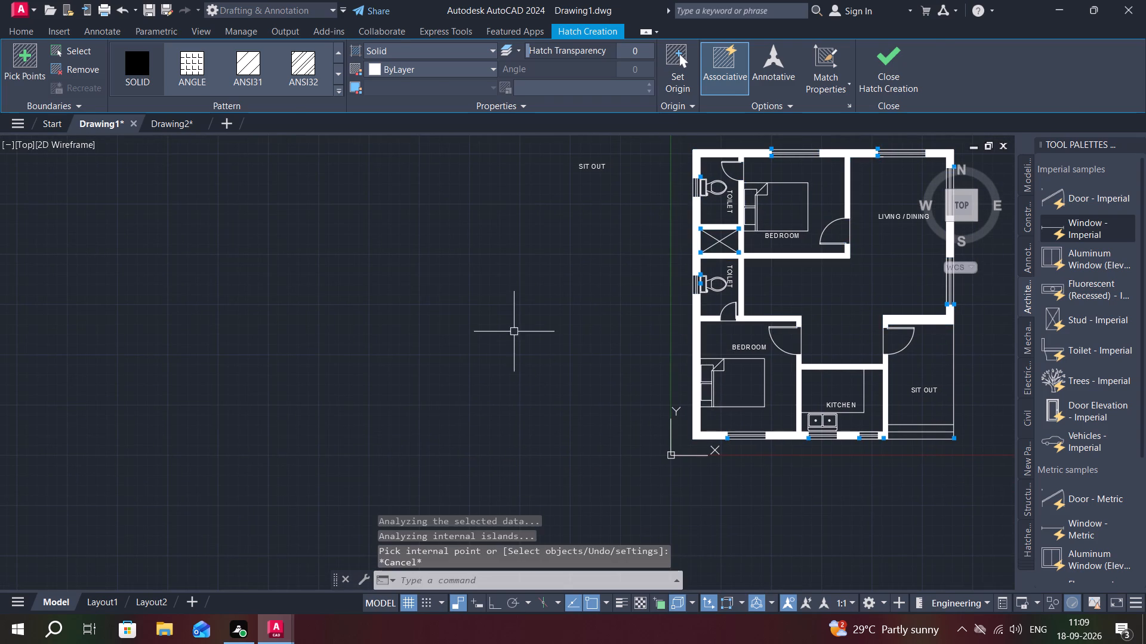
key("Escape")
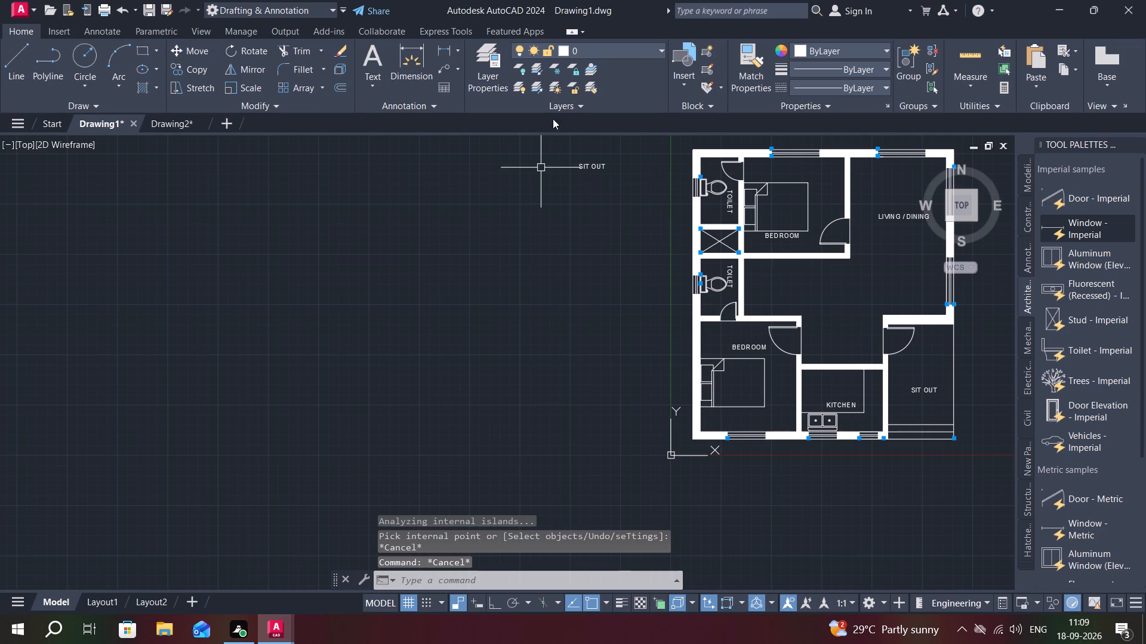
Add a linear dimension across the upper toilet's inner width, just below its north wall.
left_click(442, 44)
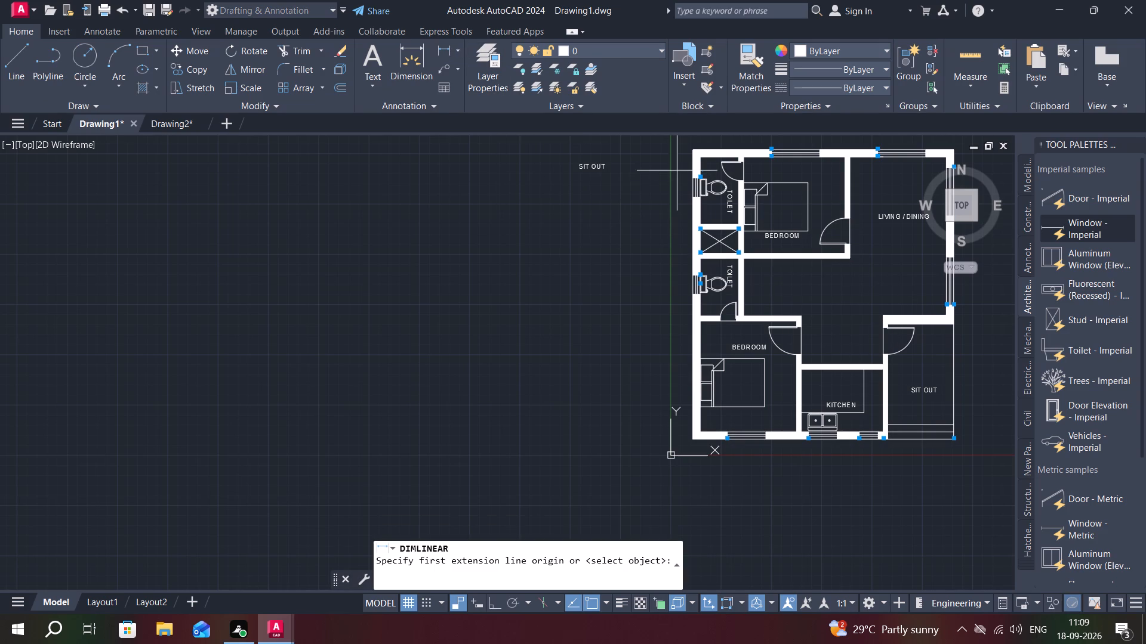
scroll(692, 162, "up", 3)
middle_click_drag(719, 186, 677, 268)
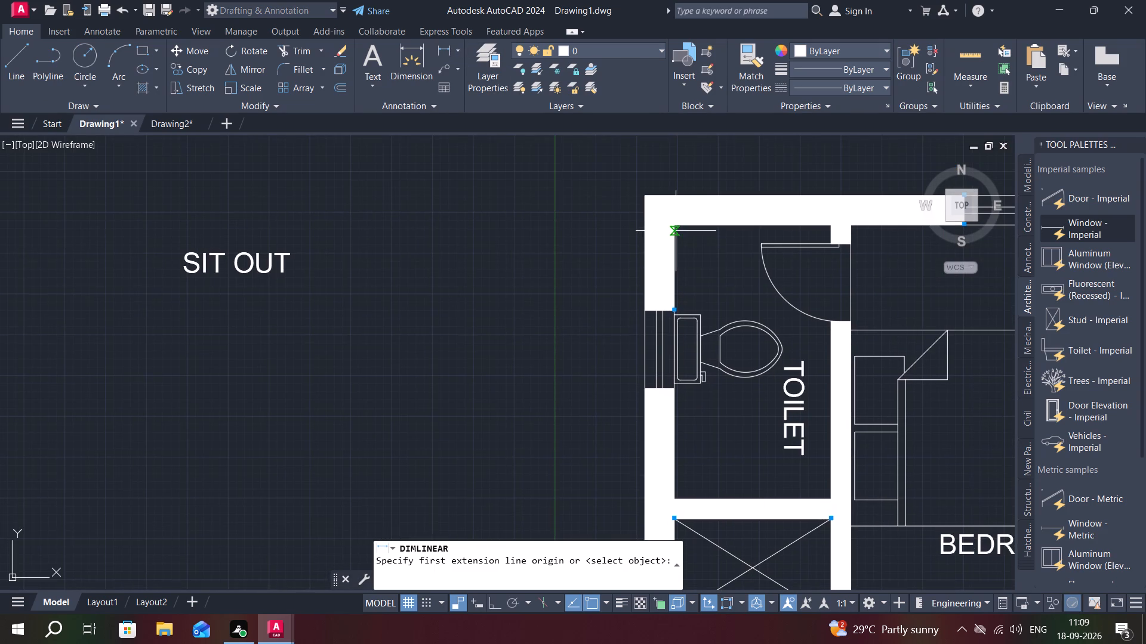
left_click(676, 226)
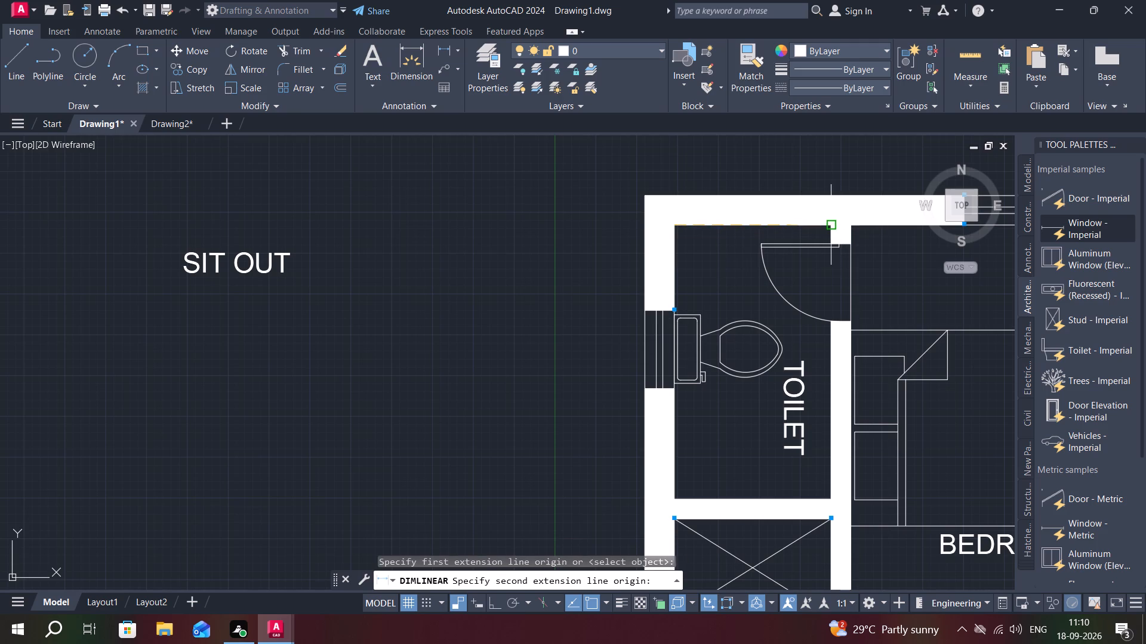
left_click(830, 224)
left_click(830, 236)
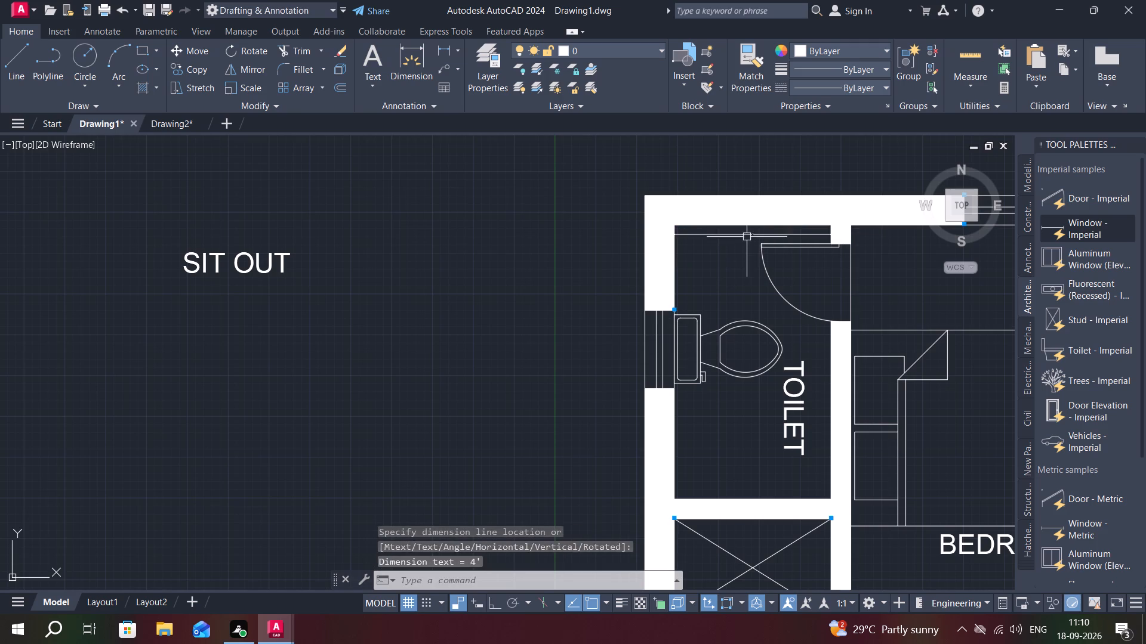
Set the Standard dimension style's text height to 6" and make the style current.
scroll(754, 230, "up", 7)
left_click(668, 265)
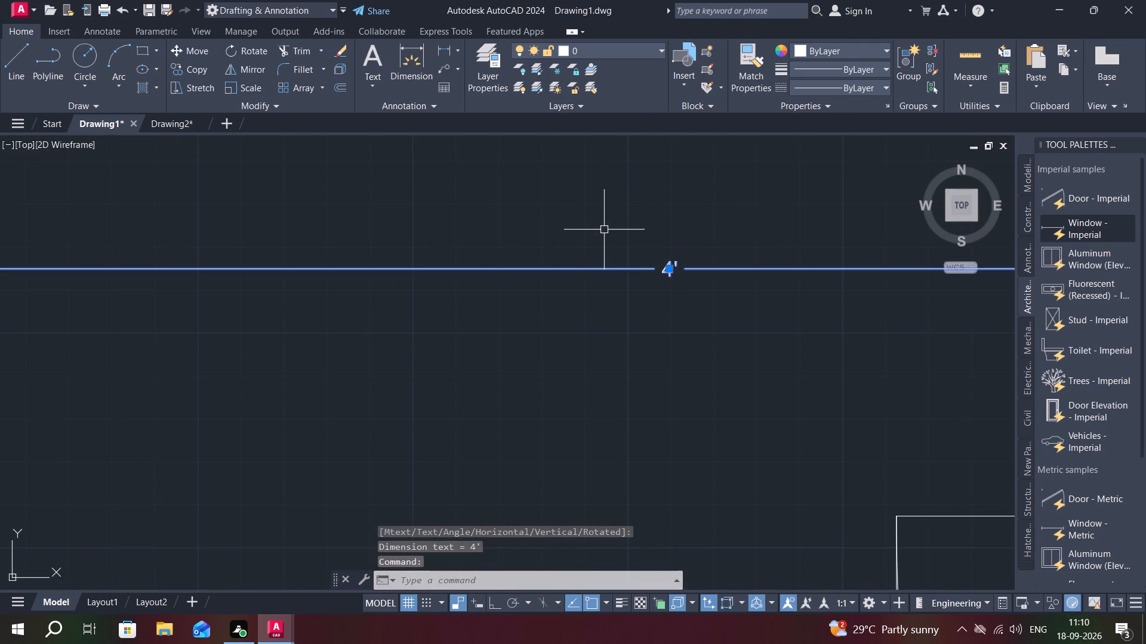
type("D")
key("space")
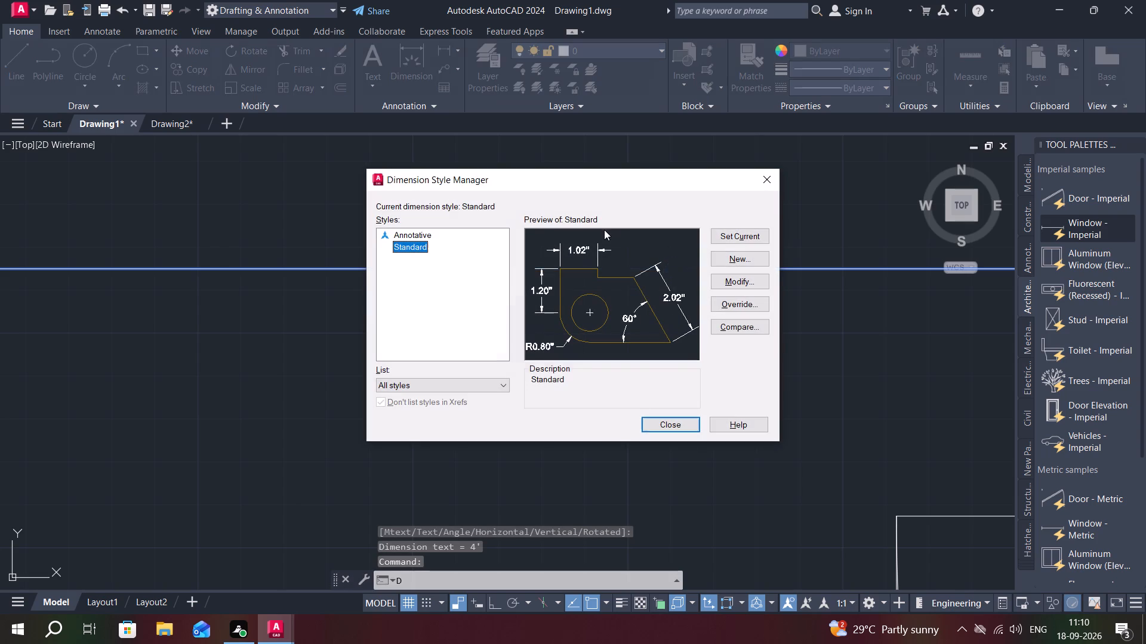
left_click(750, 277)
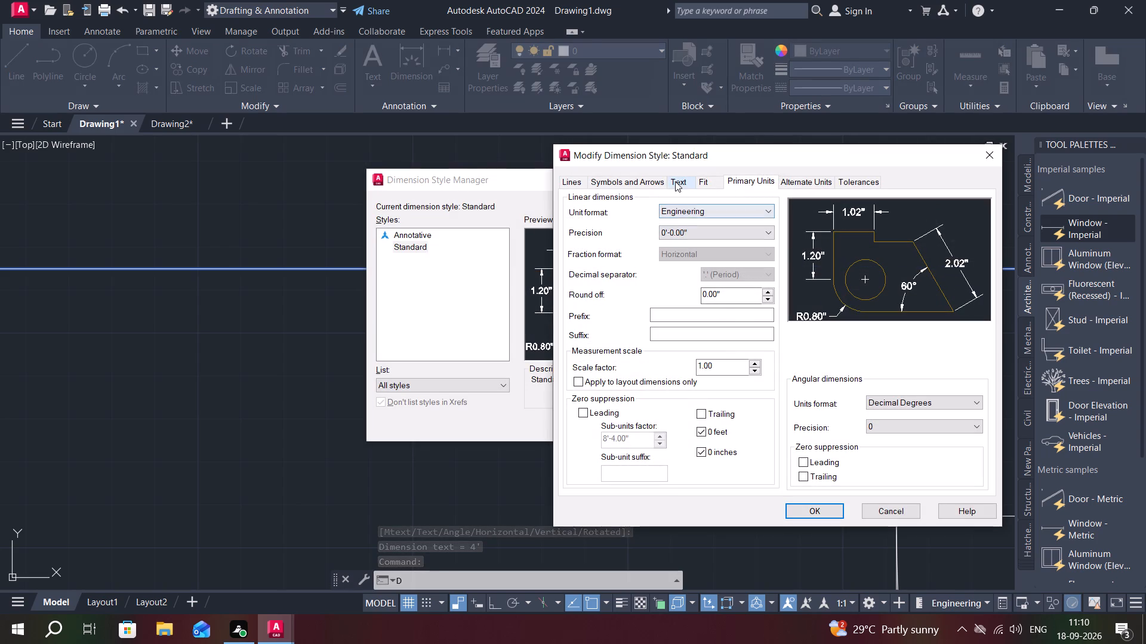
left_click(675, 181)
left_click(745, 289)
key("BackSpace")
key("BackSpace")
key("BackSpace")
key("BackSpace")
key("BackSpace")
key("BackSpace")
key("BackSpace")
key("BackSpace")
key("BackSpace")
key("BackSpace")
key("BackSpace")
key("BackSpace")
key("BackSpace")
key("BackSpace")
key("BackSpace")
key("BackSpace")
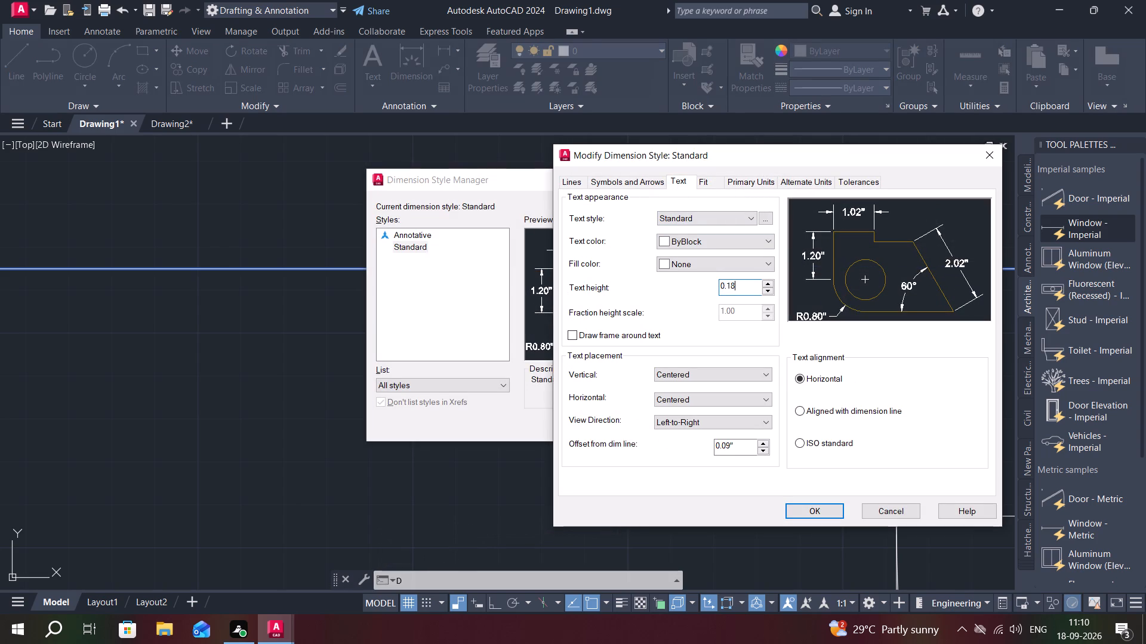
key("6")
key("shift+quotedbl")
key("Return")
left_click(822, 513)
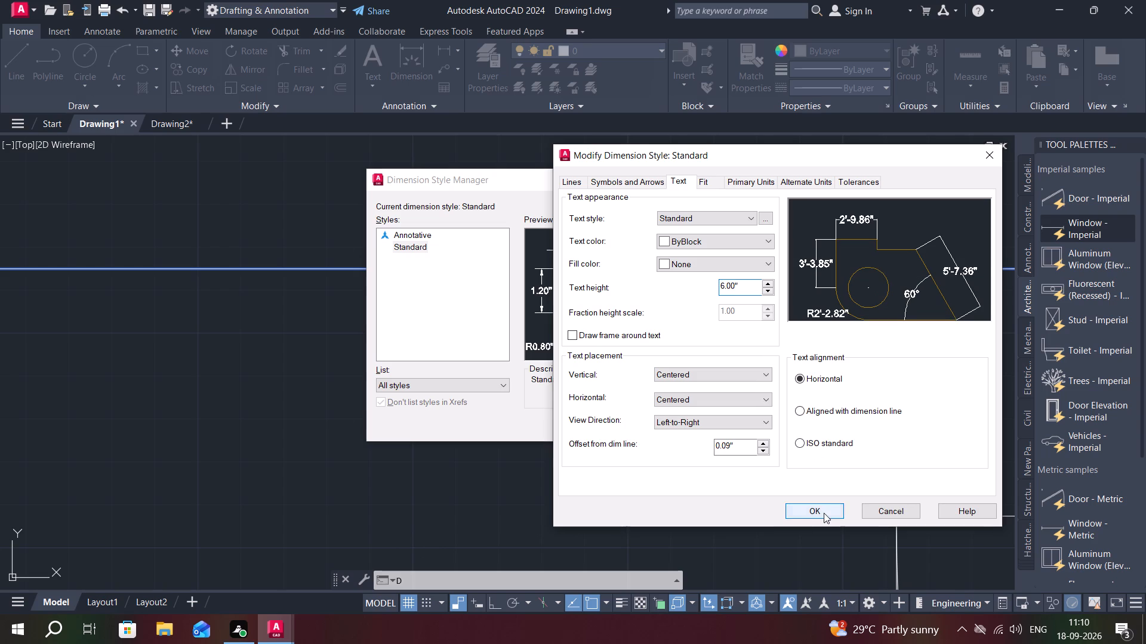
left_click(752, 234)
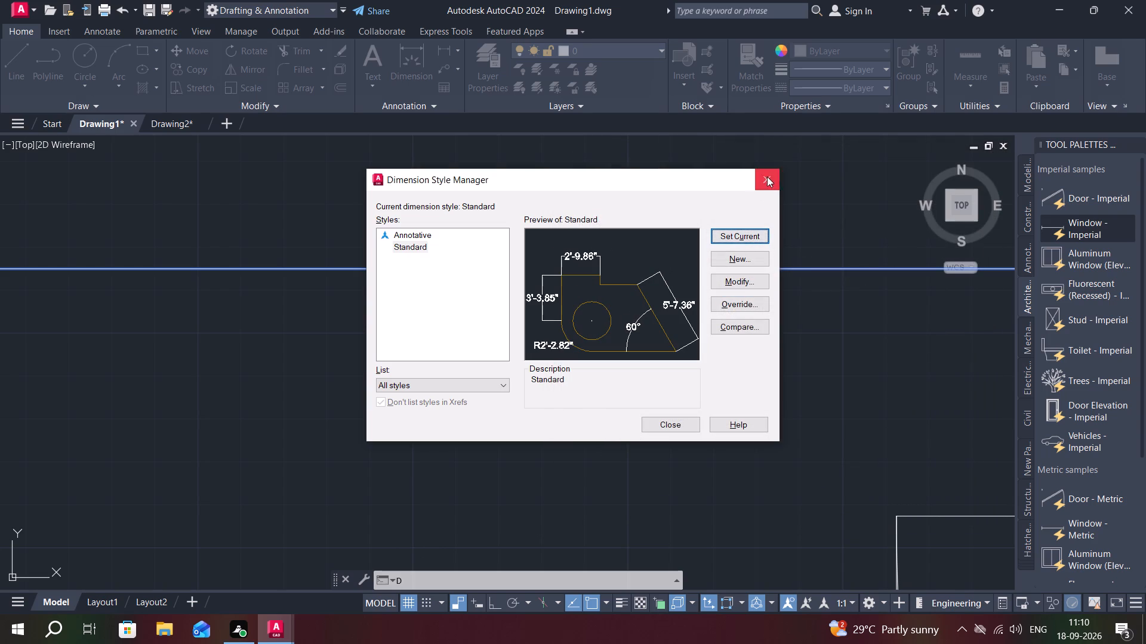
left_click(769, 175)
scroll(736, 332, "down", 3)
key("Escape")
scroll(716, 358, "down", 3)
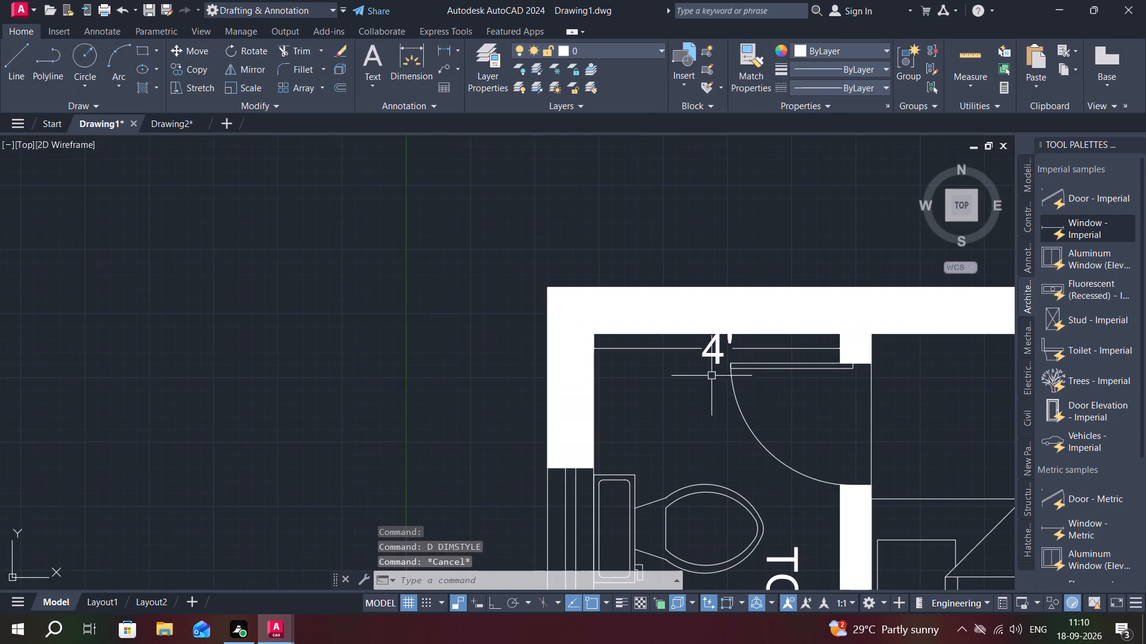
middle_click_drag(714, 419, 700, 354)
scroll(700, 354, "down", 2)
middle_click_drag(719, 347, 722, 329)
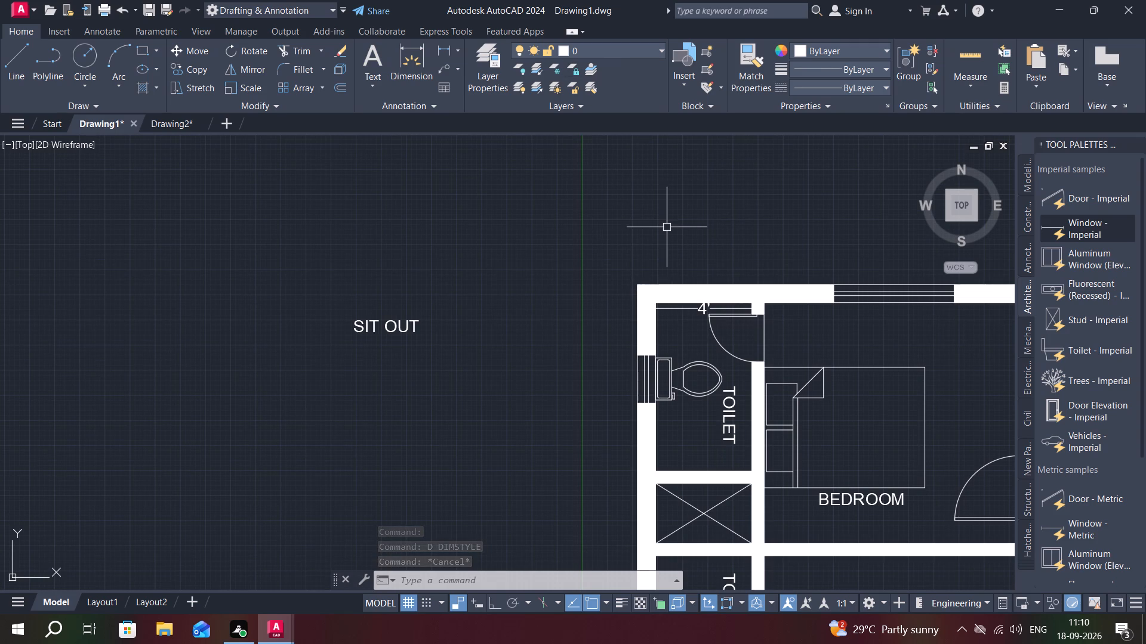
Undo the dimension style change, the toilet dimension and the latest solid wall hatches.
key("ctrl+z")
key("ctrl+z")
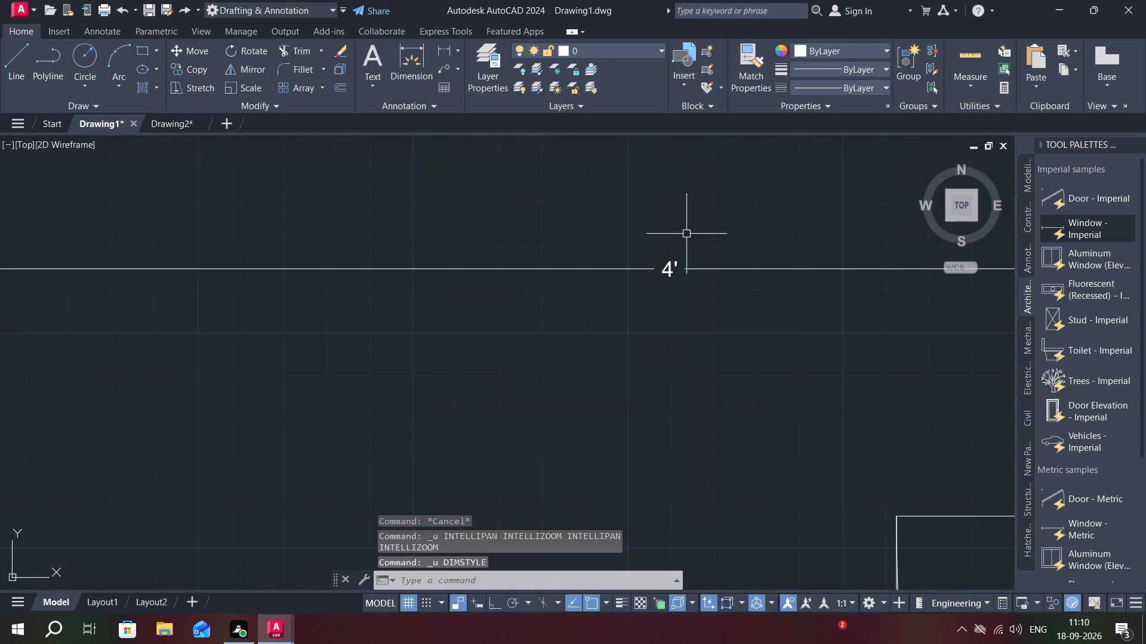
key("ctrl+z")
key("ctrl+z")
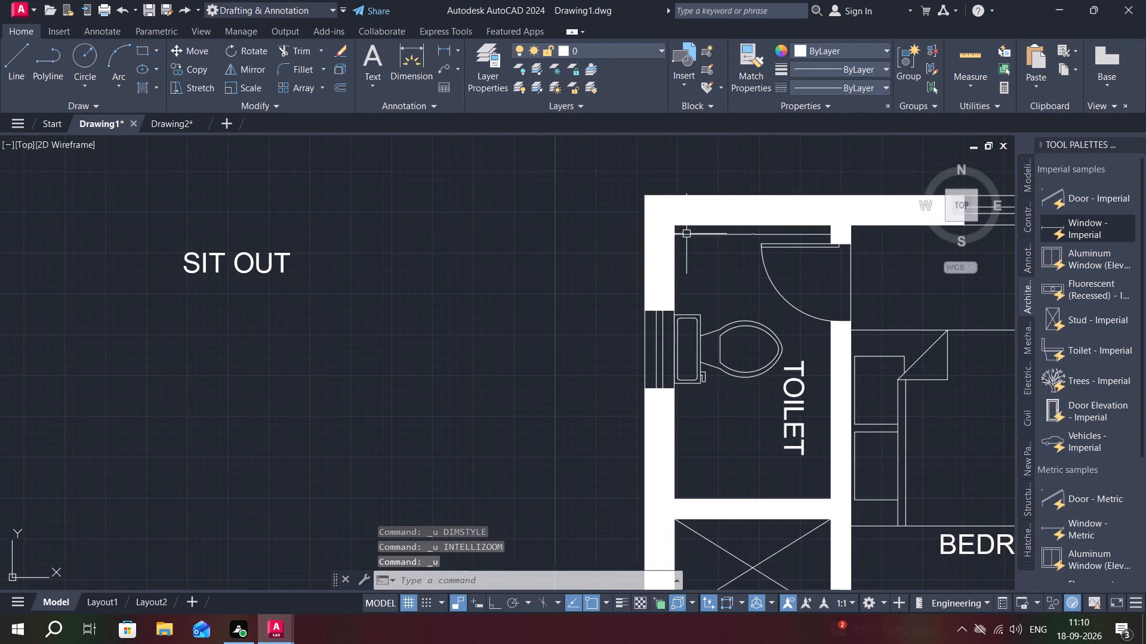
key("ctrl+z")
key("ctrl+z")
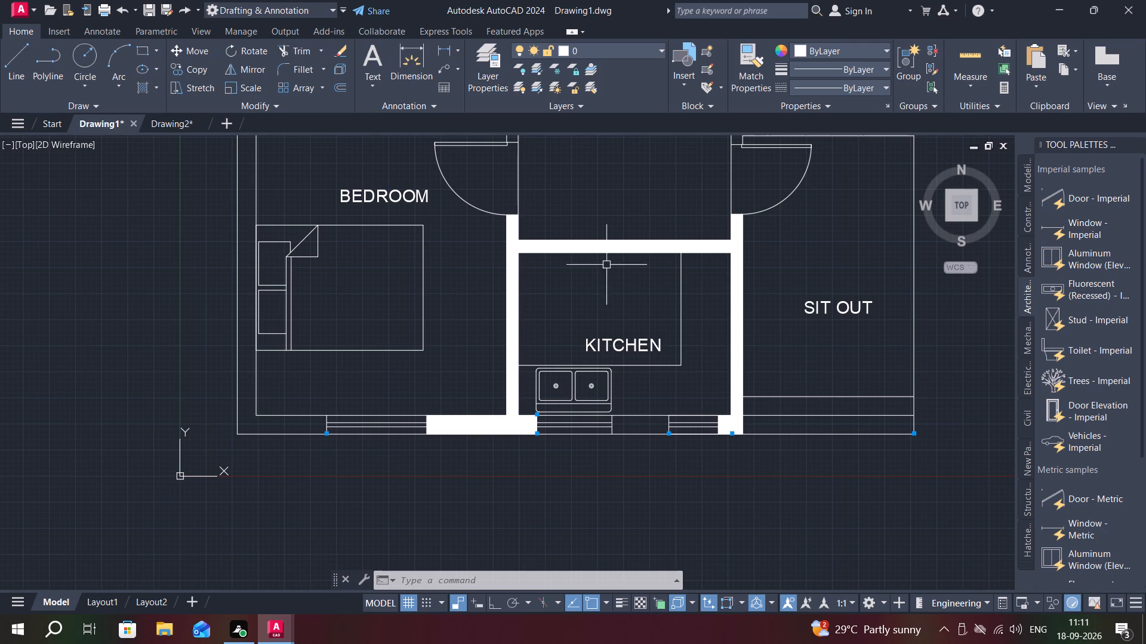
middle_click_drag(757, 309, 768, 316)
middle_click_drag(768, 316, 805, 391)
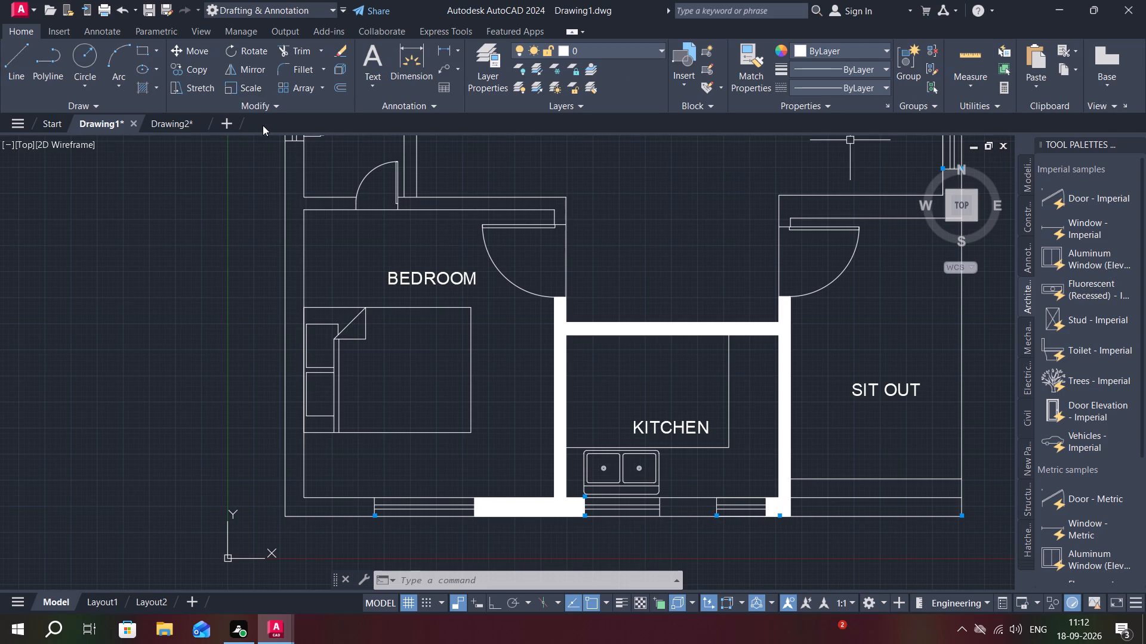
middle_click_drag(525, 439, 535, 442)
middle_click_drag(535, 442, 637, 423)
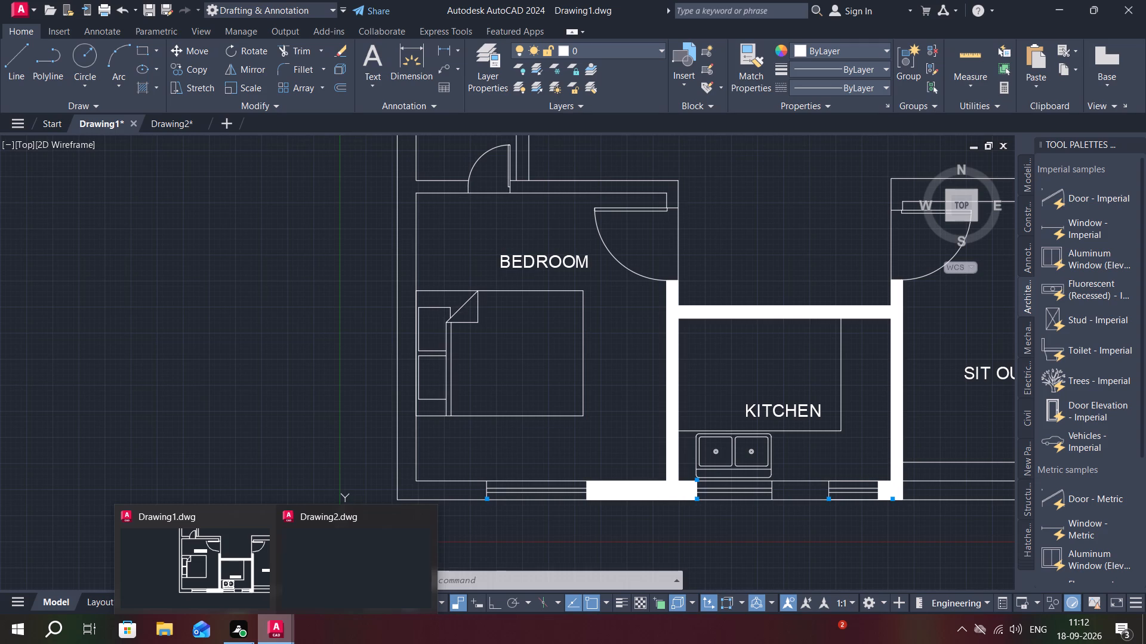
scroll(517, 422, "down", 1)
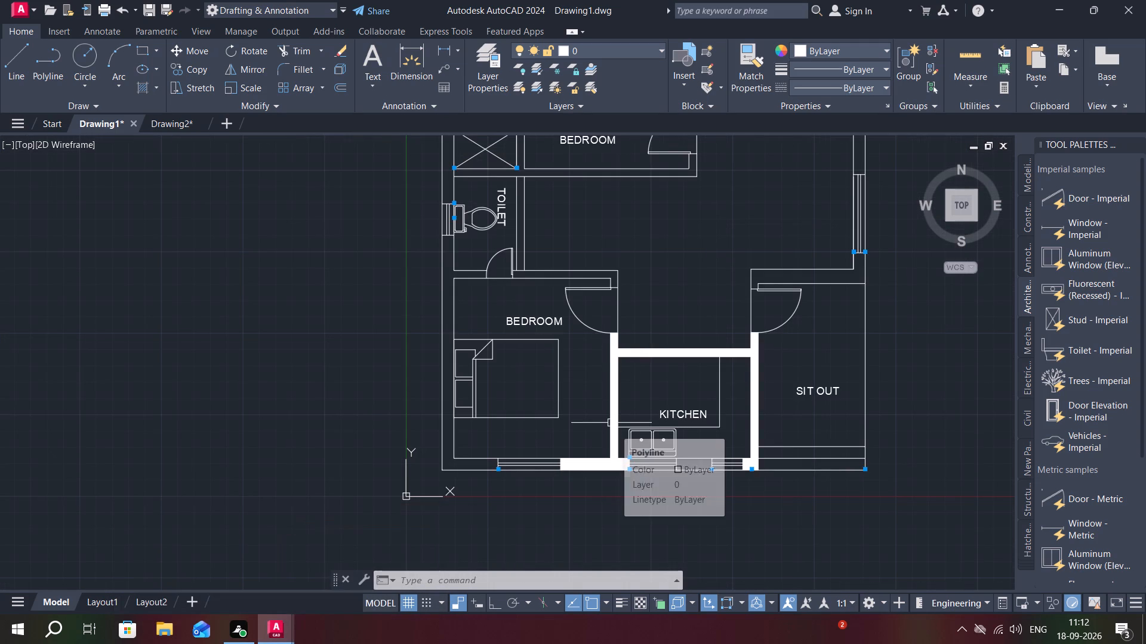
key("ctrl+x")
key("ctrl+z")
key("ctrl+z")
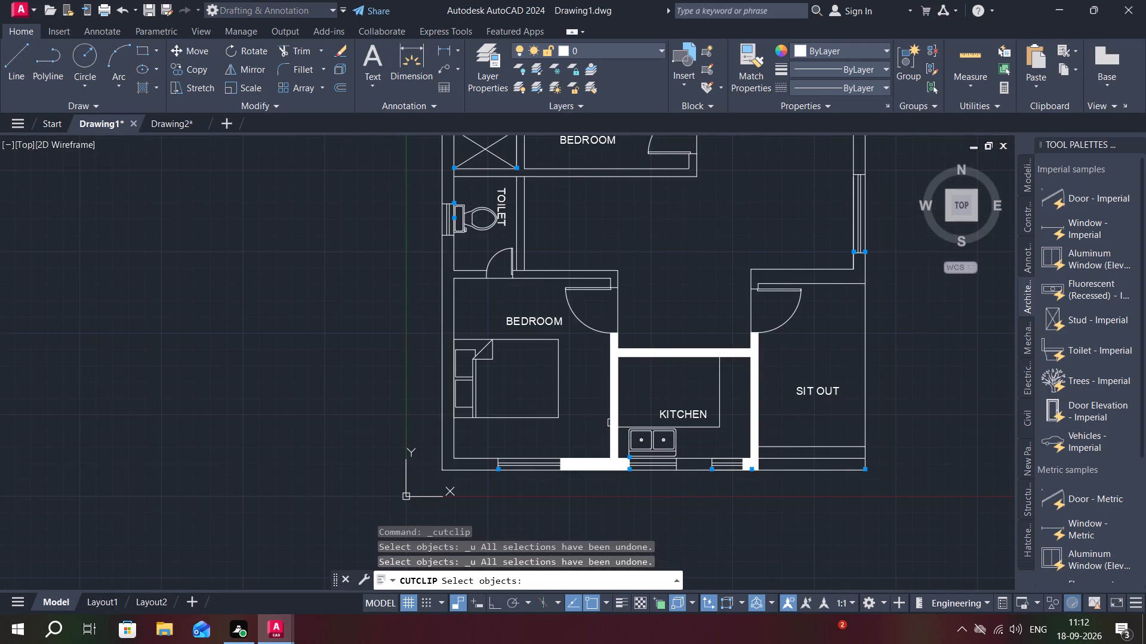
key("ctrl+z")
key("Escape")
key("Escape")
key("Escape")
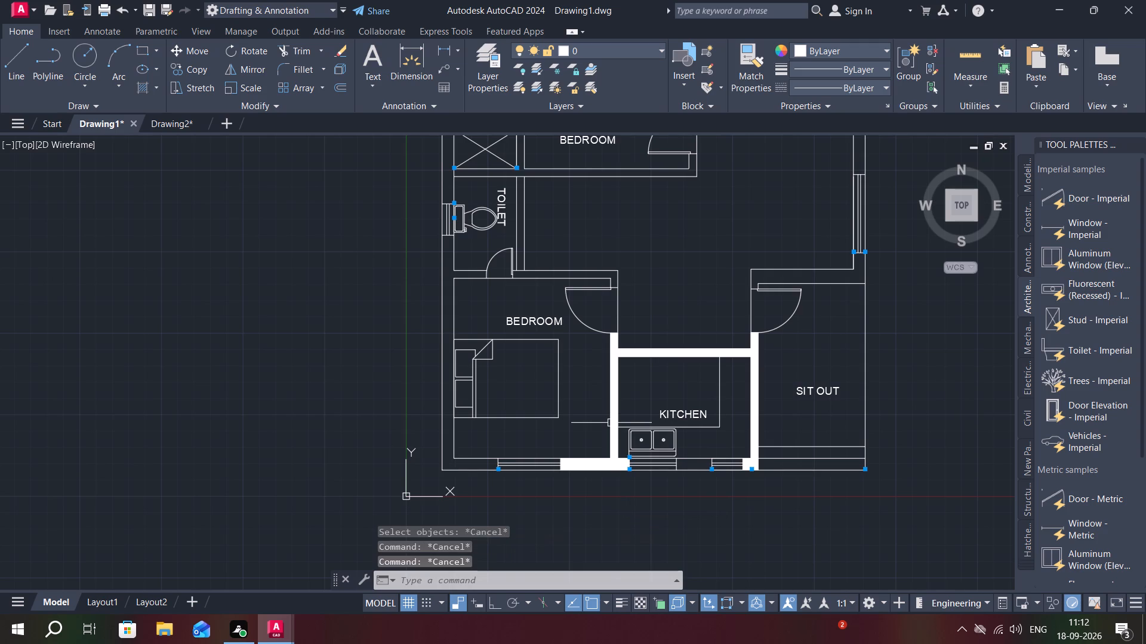
Undo the remaining hatch on the connected walls around the kitchen.
key("ctrl+z")
key("ctrl+z")
key("ctrl+z")
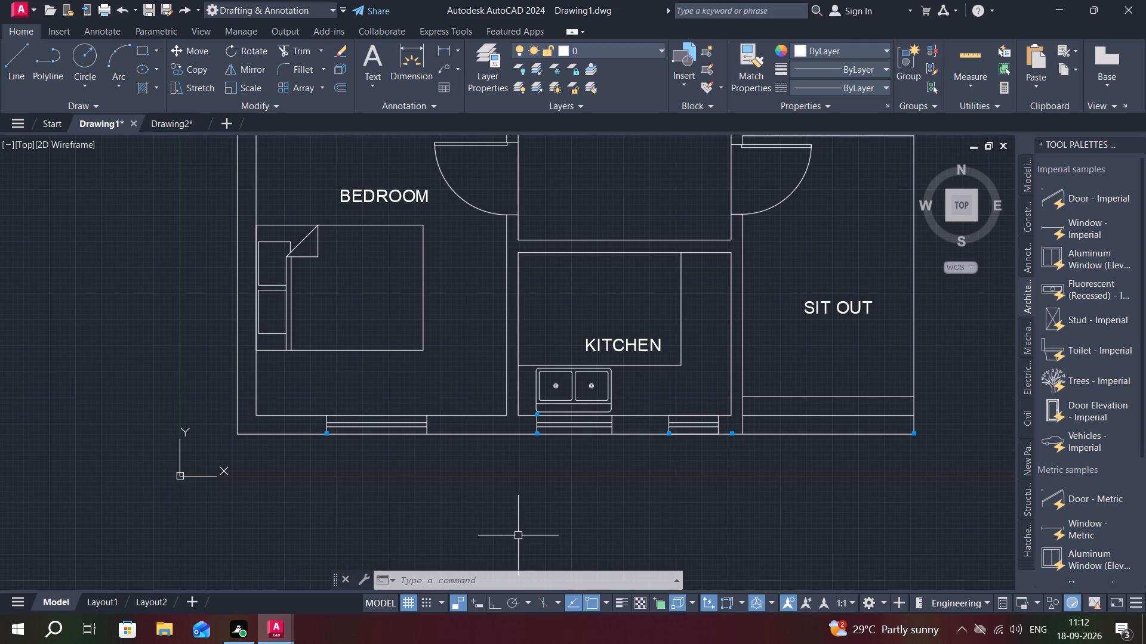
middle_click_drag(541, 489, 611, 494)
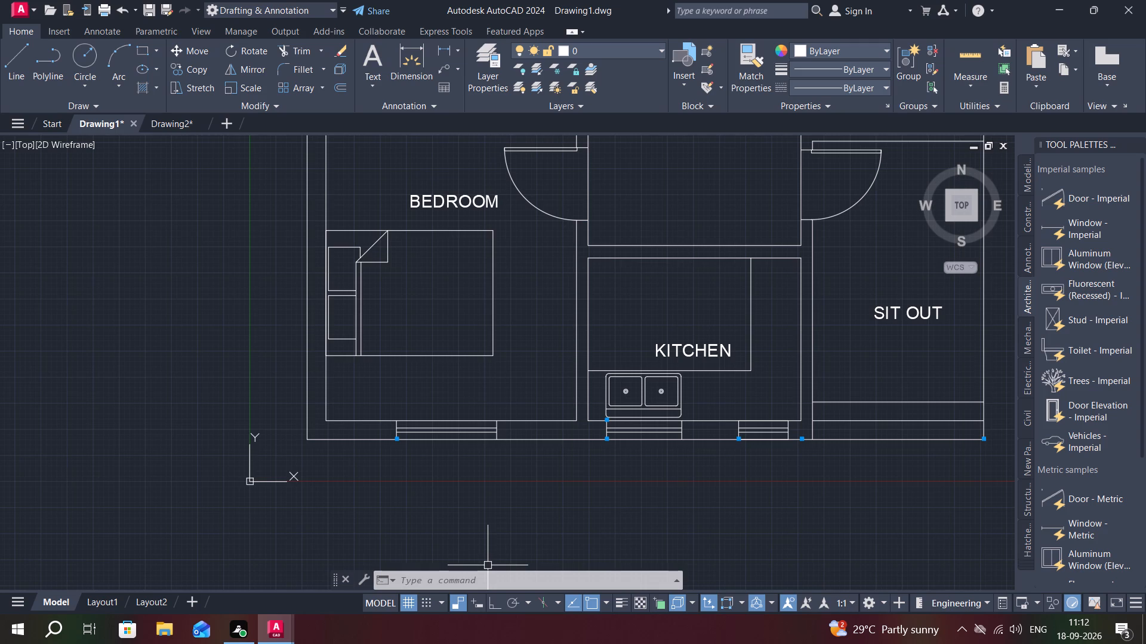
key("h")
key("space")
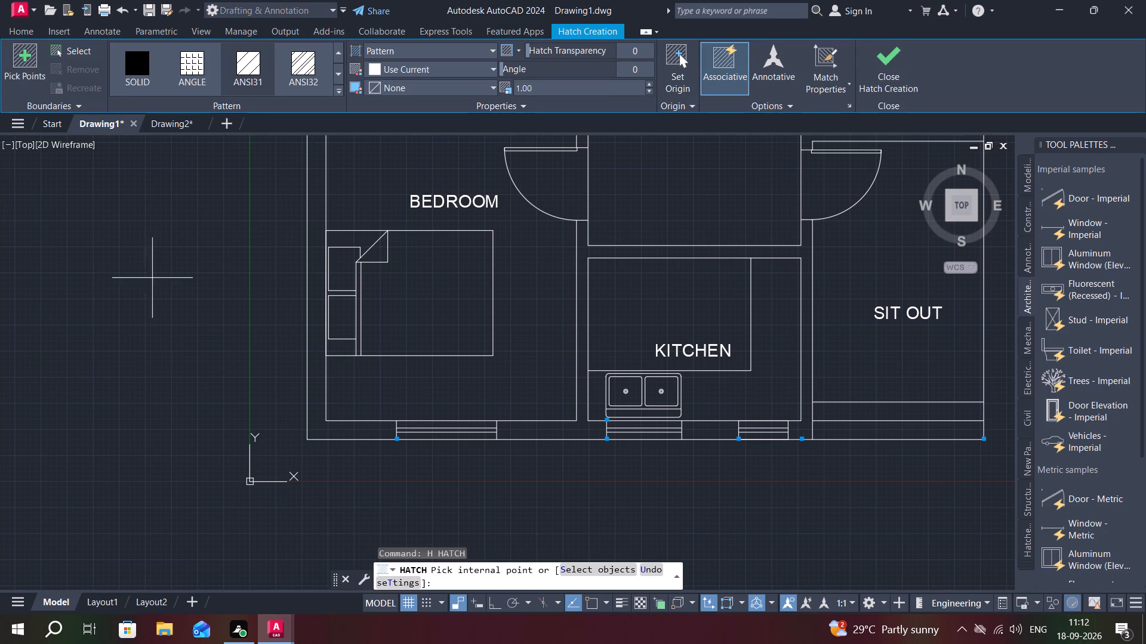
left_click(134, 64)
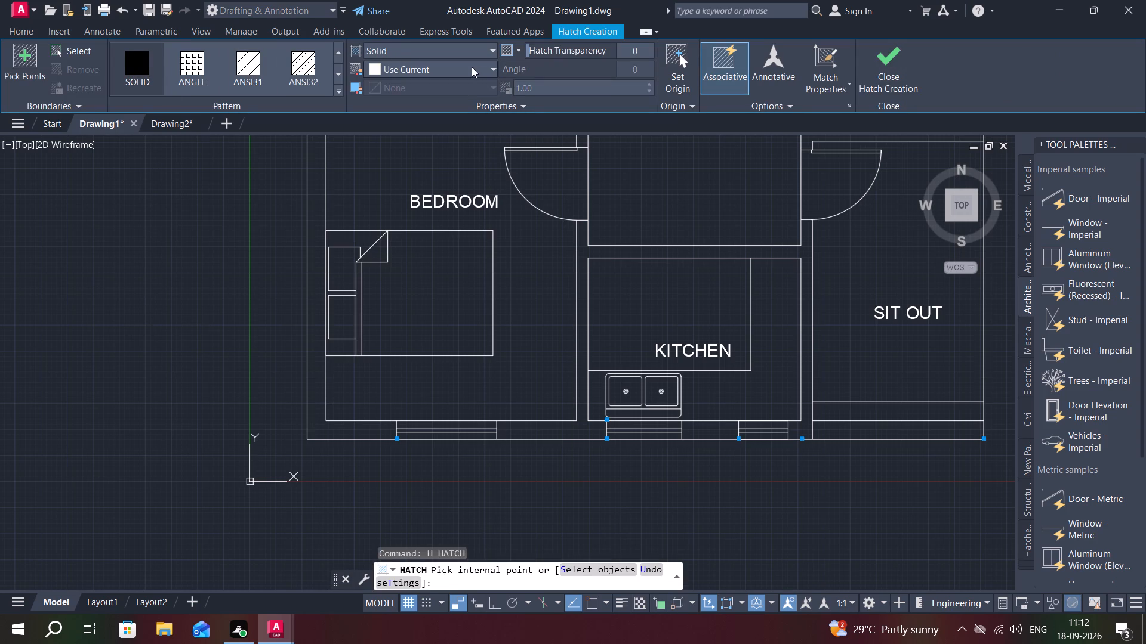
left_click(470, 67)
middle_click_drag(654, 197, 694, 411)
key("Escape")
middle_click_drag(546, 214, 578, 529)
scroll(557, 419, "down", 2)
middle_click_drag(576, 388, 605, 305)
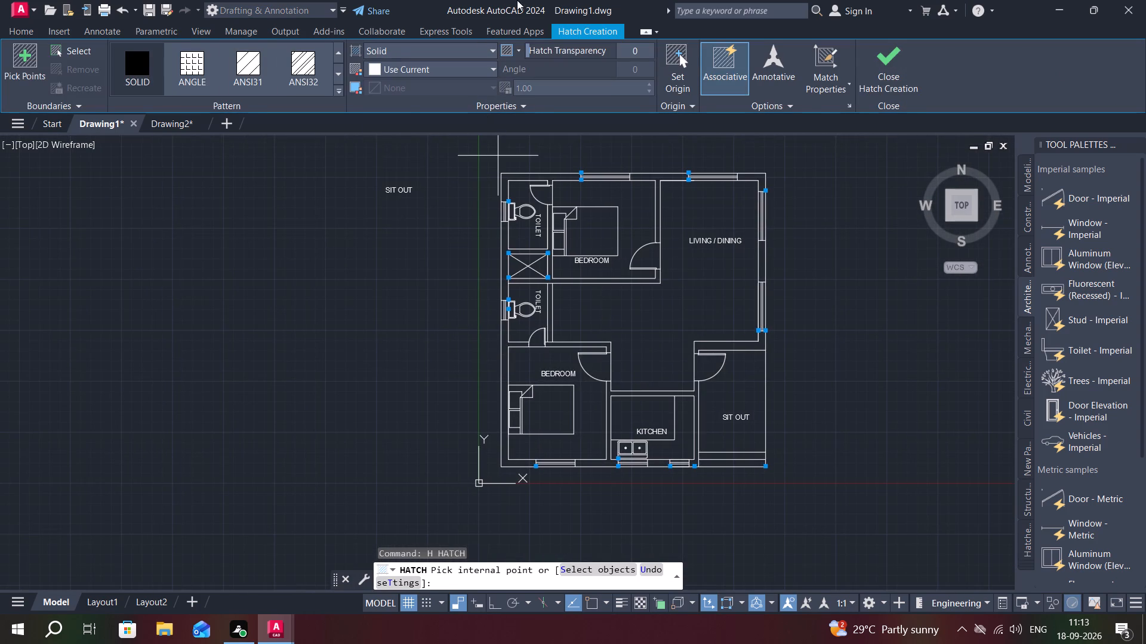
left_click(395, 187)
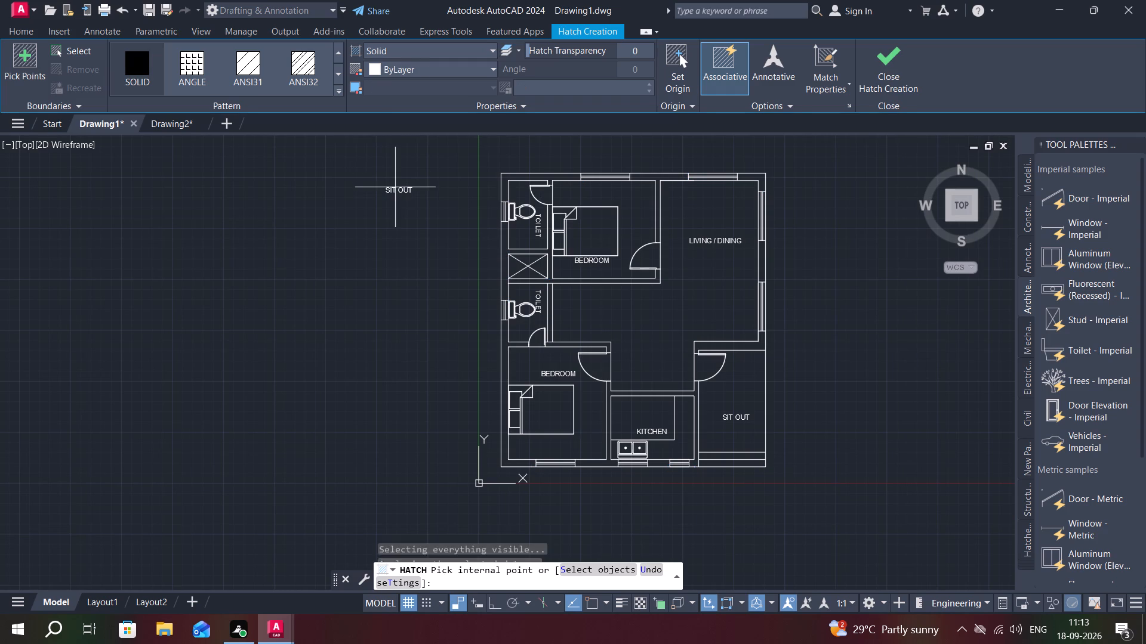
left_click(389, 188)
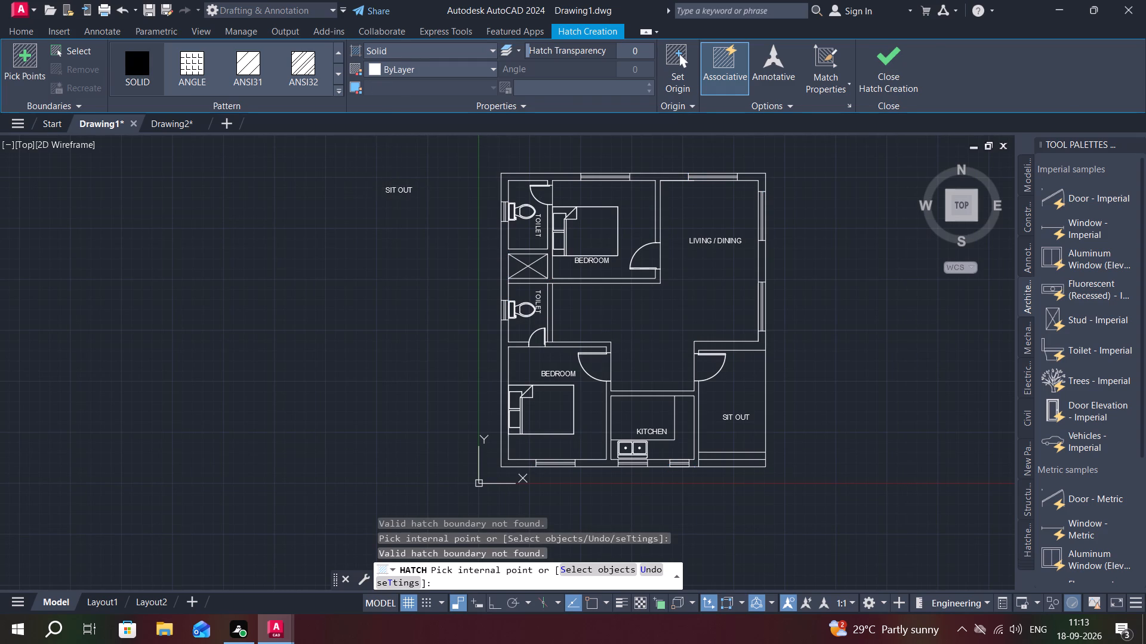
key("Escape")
Delete the stray SIT OUT label lying outside the plan, beyond its northwest corner.
left_click(392, 191)
key("Delete")
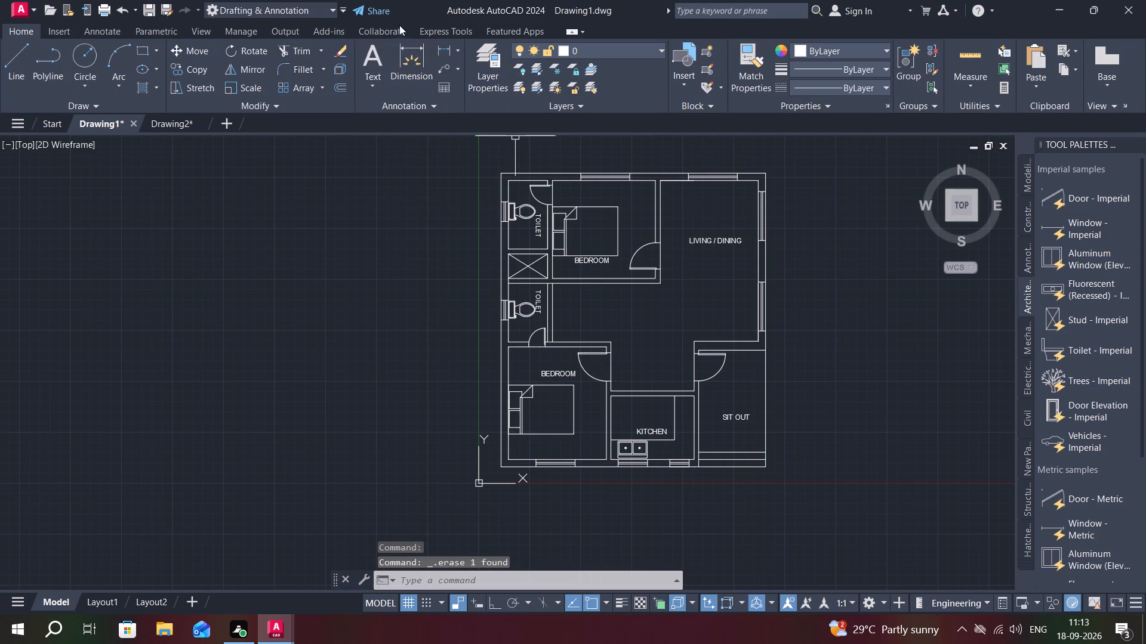
Add a linear dimension for the plan's overall width between its outer north corners, placed just above the north wall.
left_click(444, 47)
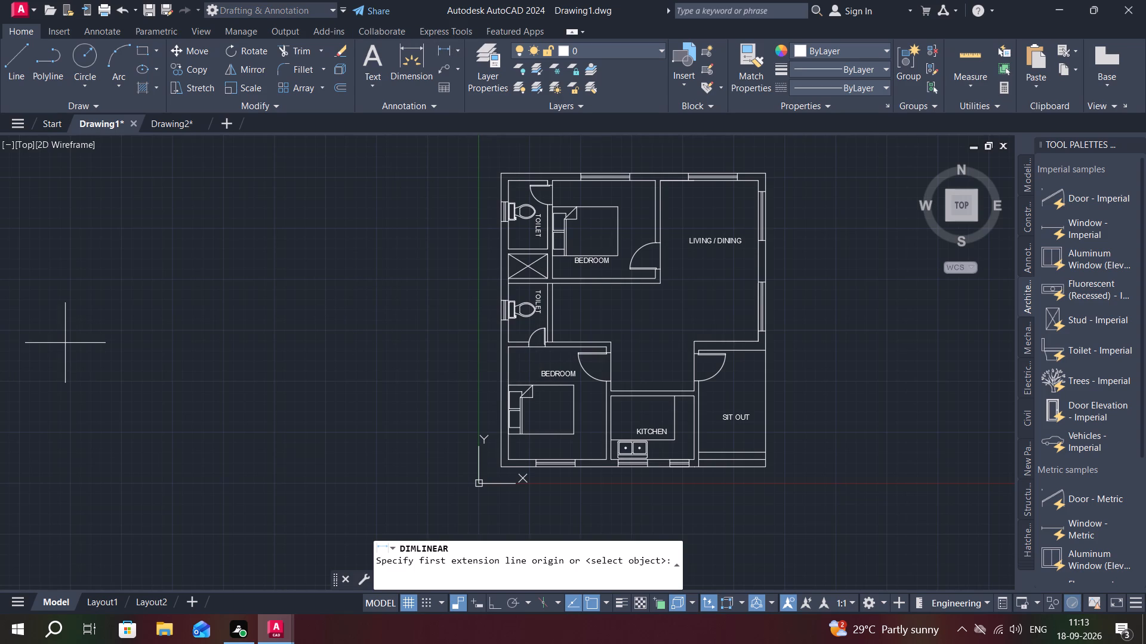
left_click(501, 172)
left_click(765, 175)
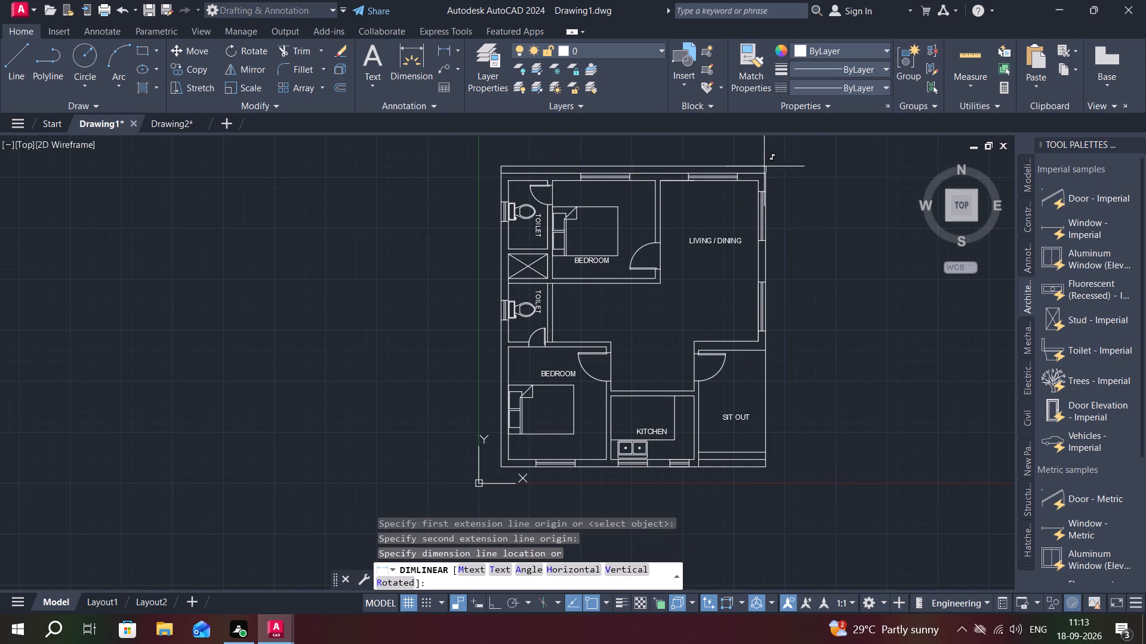
left_click(763, 160)
key("Escape")
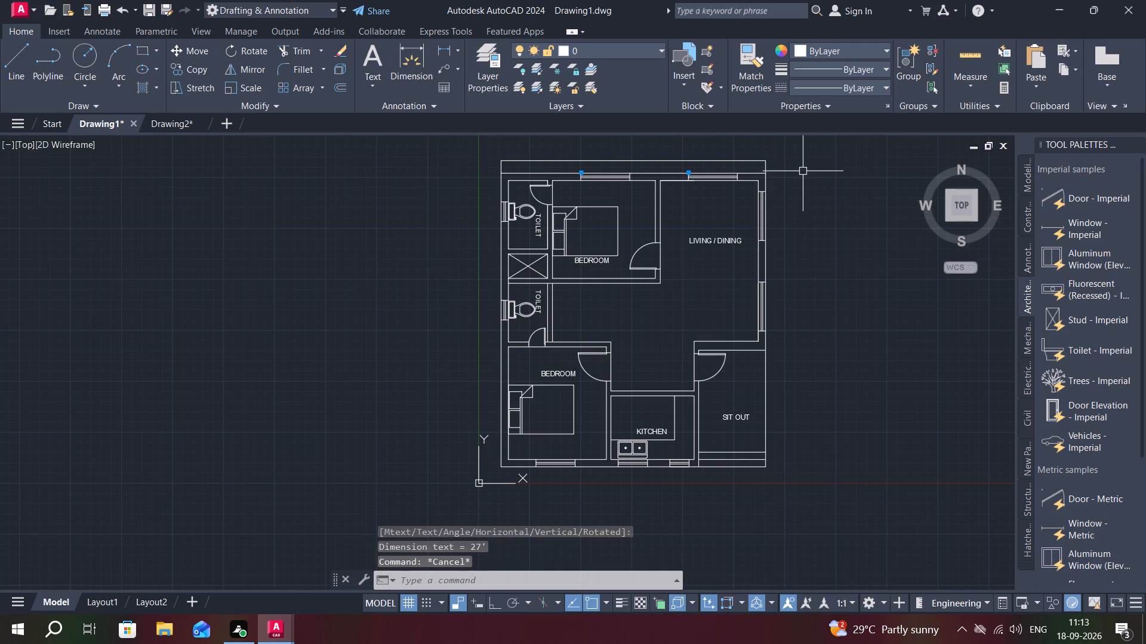
Set the Standard dimension style's text height to 6" and make the style current.
key("d")
key("space")
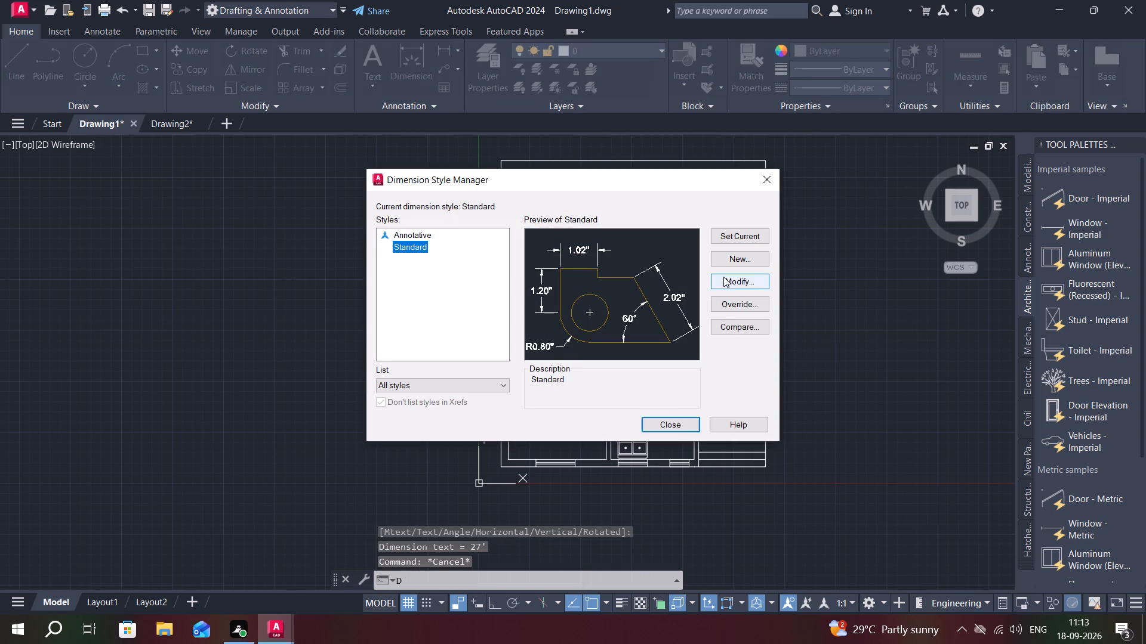
left_click(723, 277)
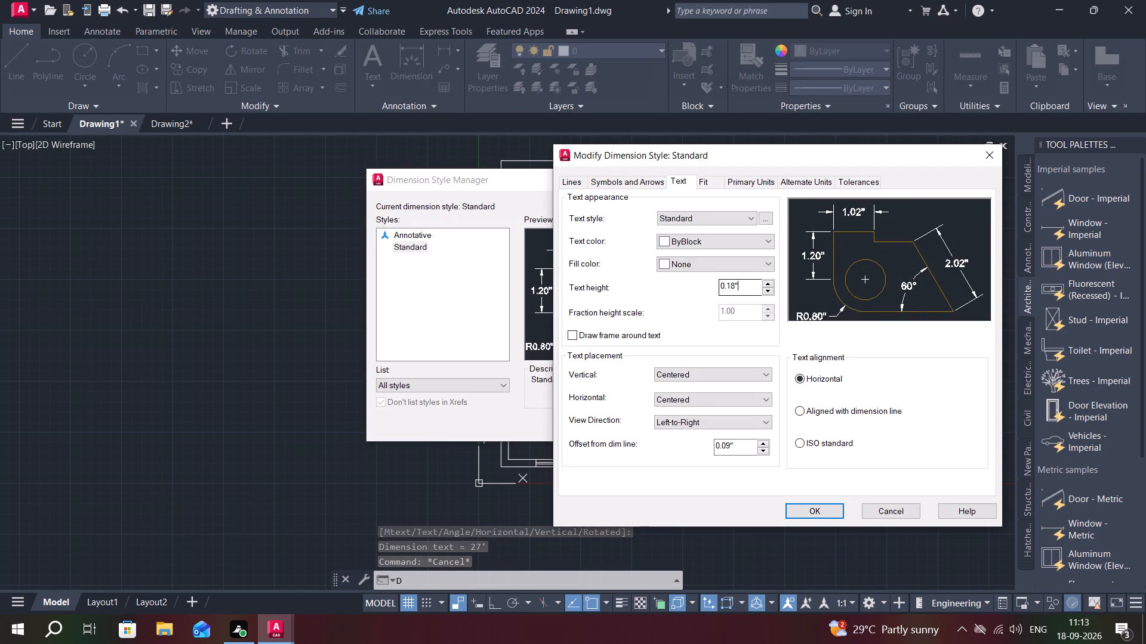
left_click(742, 285)
key("BackSpace")
key("BackSpace")
key("BackSpace")
key("BackSpace")
key("BackSpace")
key("BackSpace")
key("BackSpace")
key("BackSpace")
key("BackSpace")
key("BackSpace")
key("BackSpace")
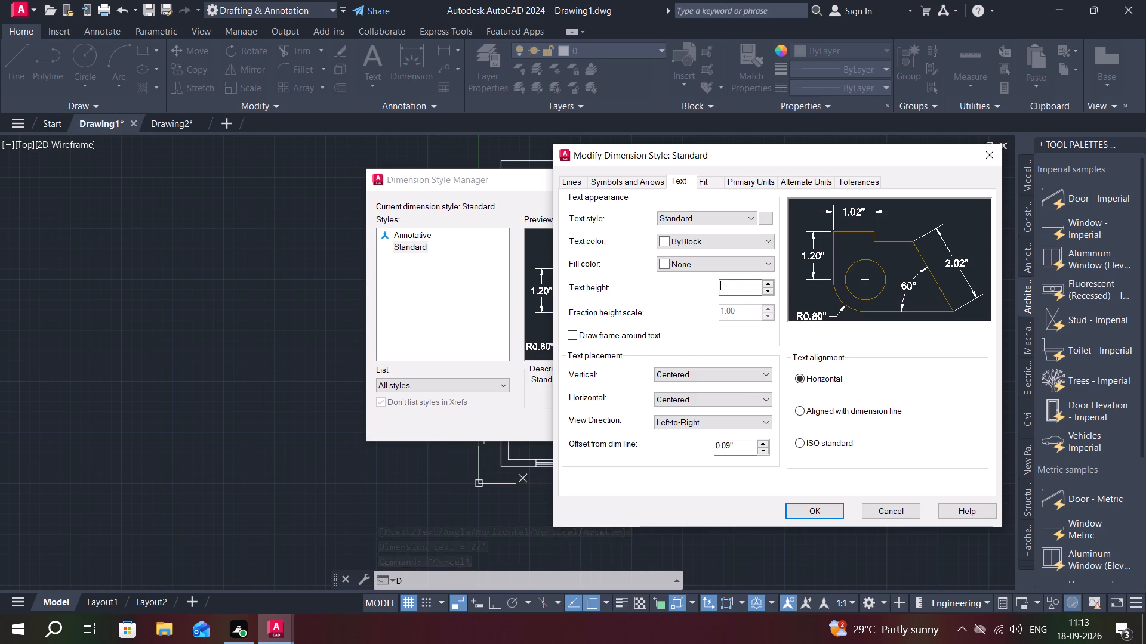
key("6")
key("shift+quotedbl")
key("Return")
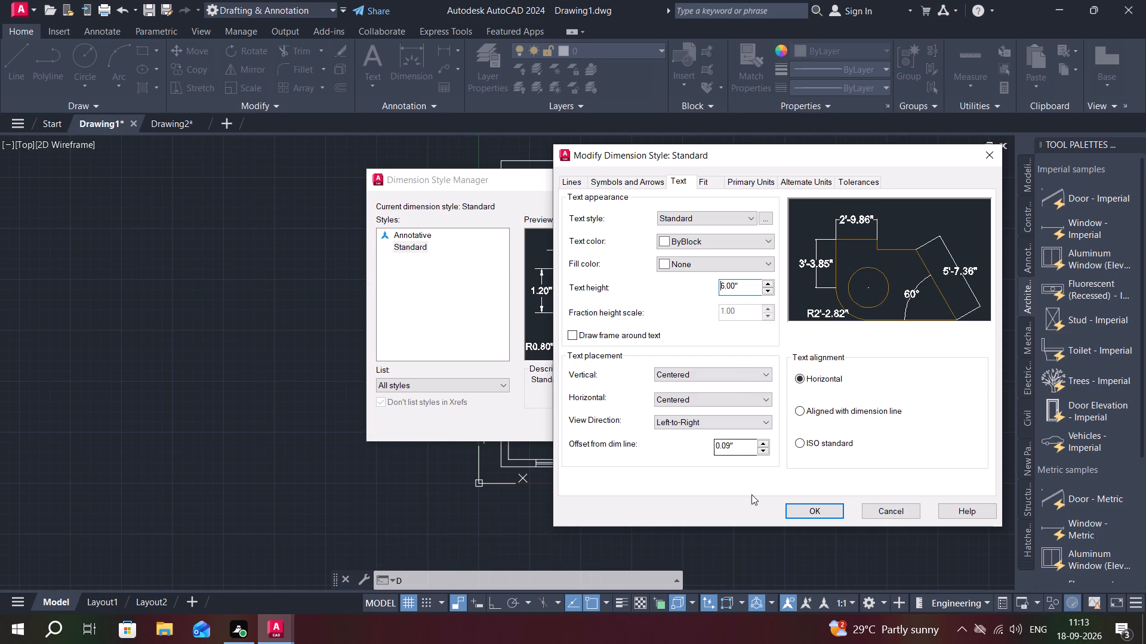
left_click(803, 515)
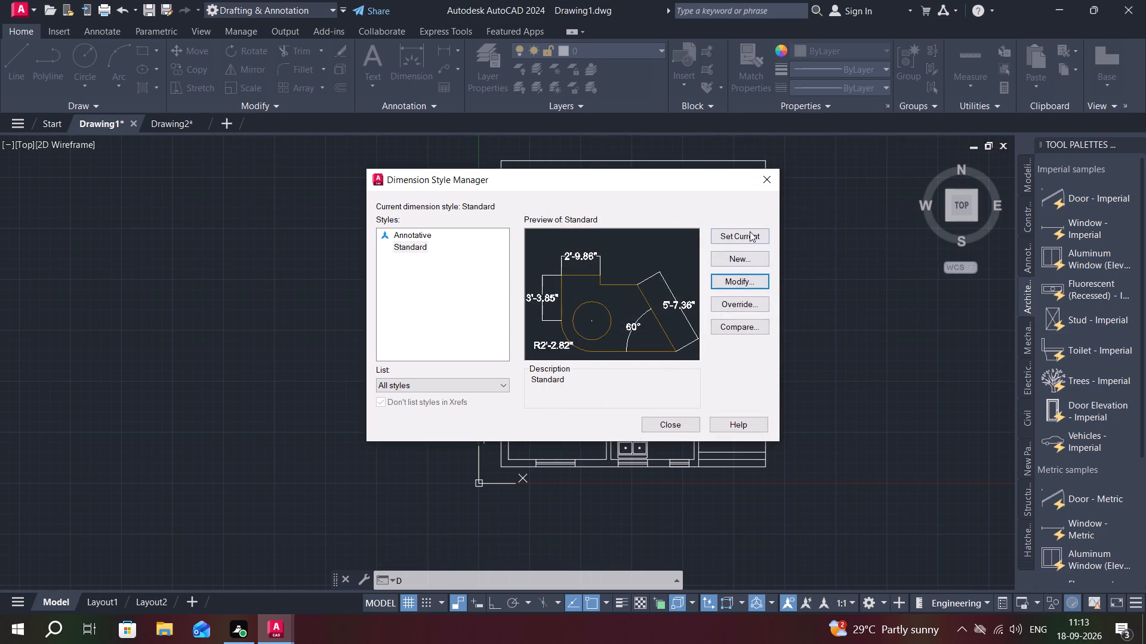
left_click(750, 231)
left_click(766, 178)
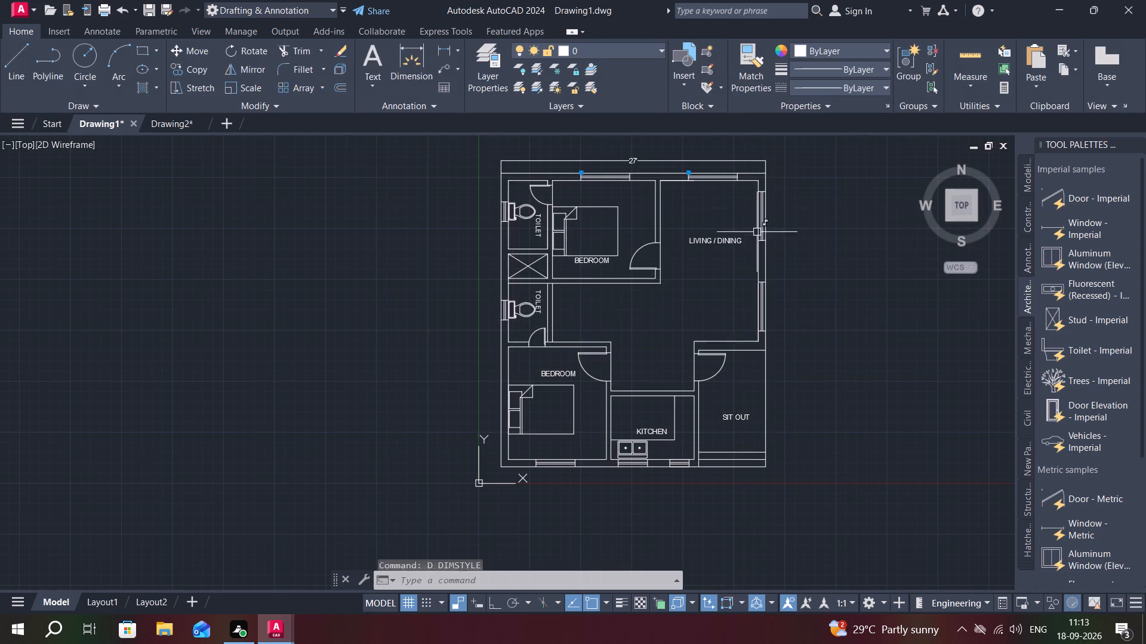
Add a linear dimension for the plan's overall depth between its outer east corners, placed outside the east wall.
middle_click_drag(830, 242, 875, 264)
left_click(440, 45)
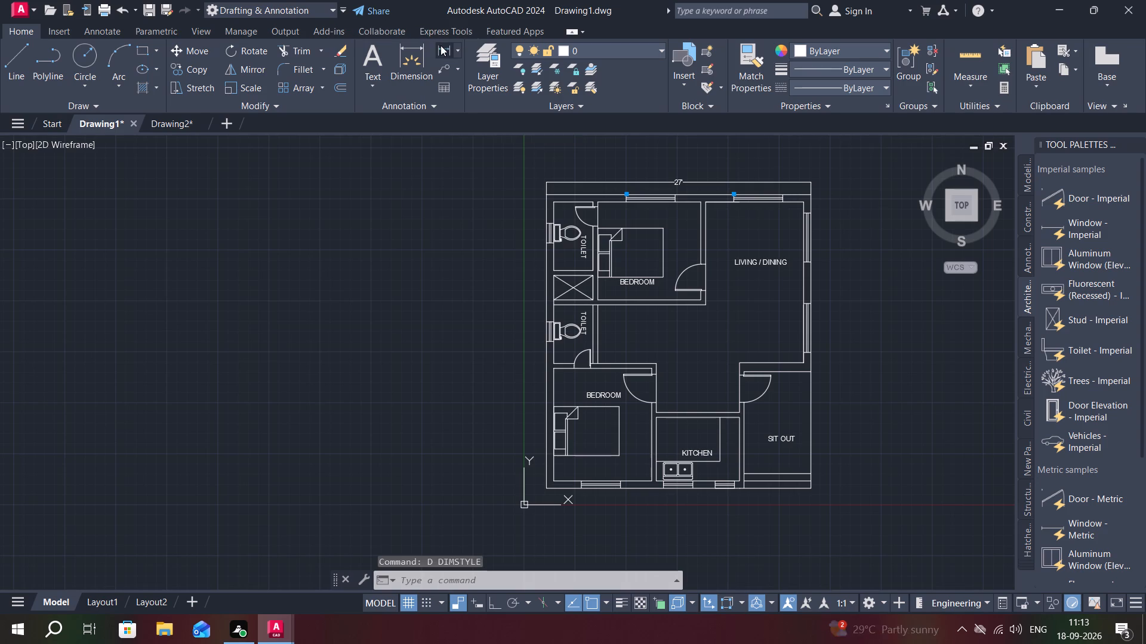
left_click(812, 194)
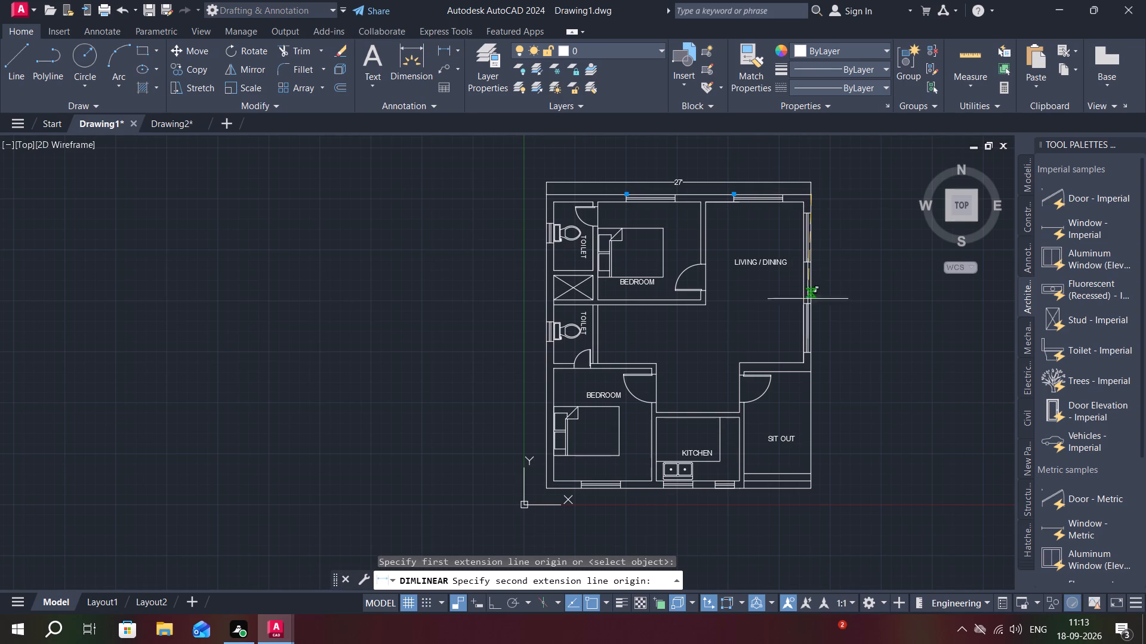
left_click(812, 488)
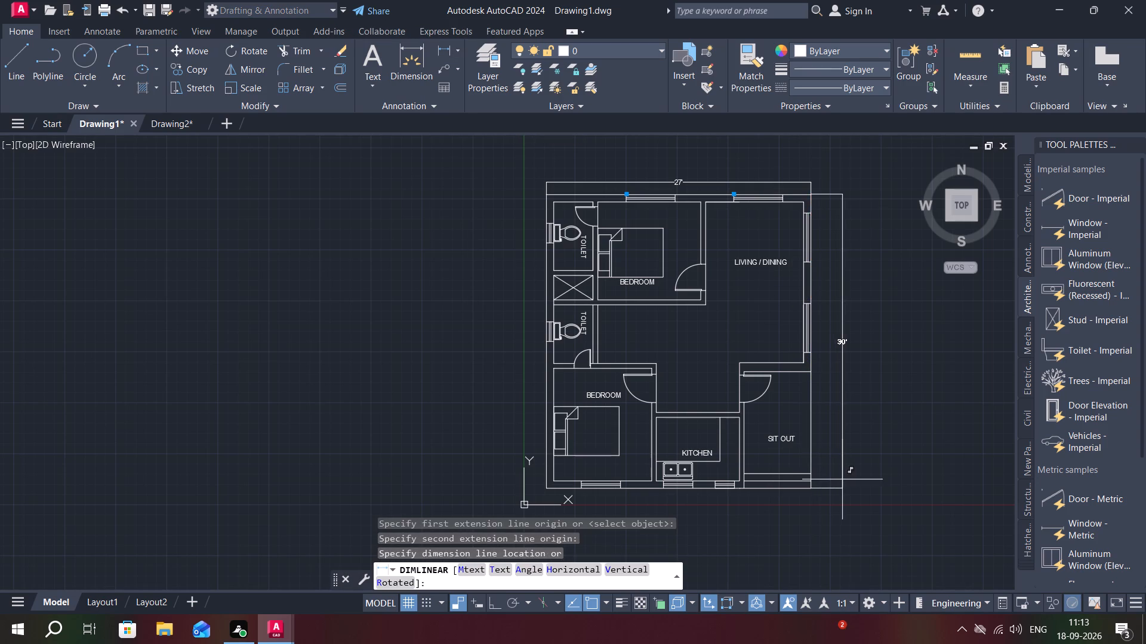
left_click(842, 481)
Add a horizontal linear dimension across the sit out's width, placed just above the SIT OUT label.
middle_click_drag(776, 410, 777, 306)
scroll(771, 314, "up", 2)
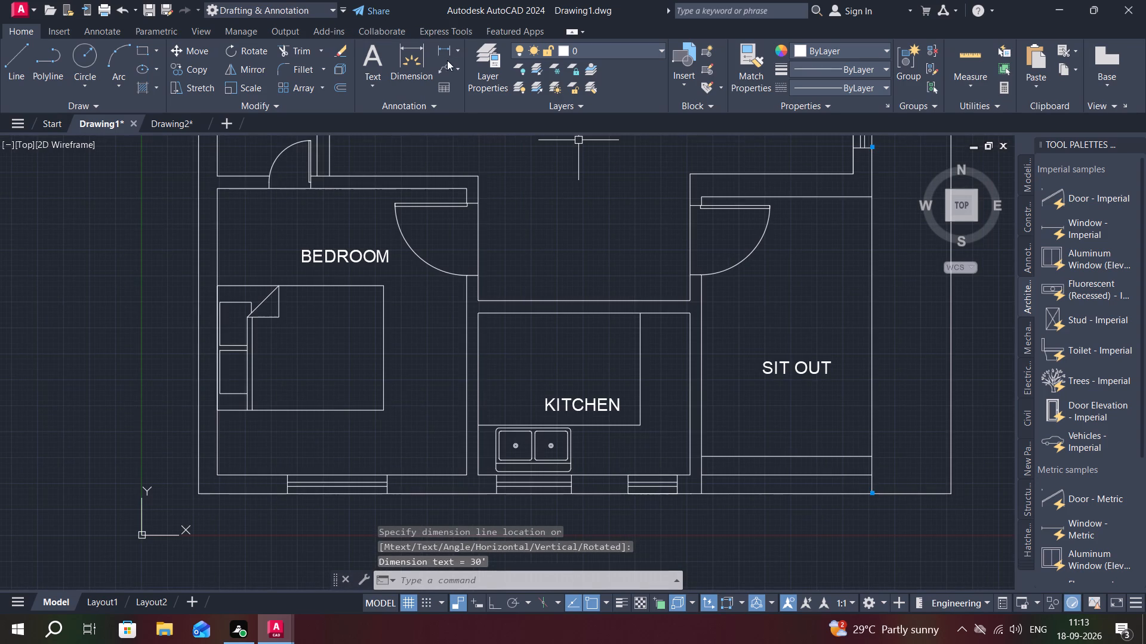
left_click(448, 37)
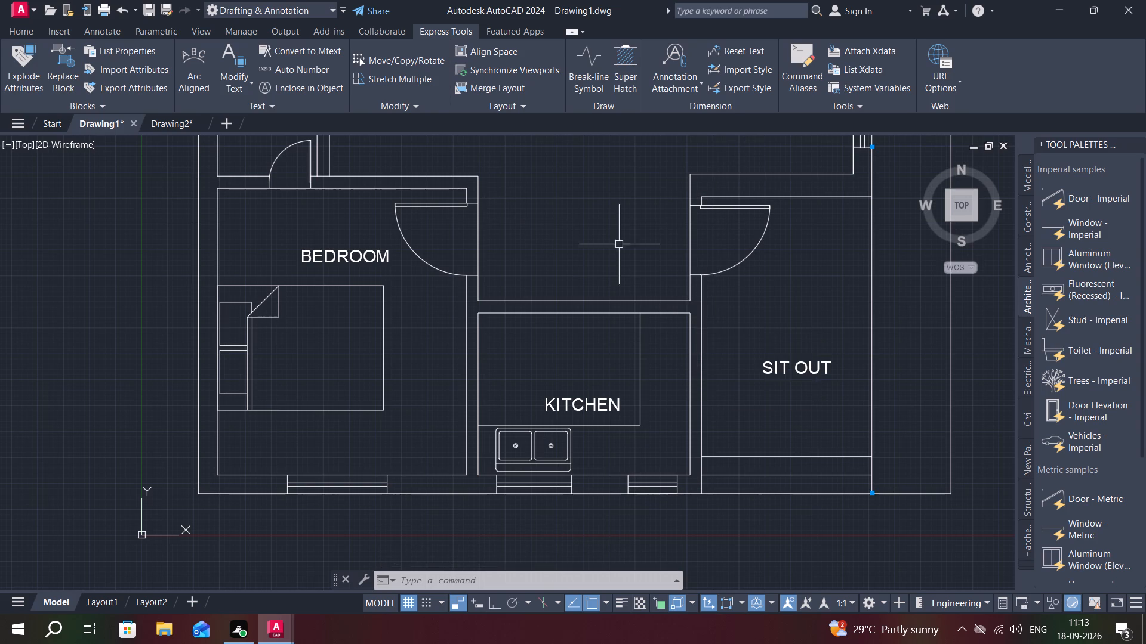
left_click(20, 30)
left_click(445, 47)
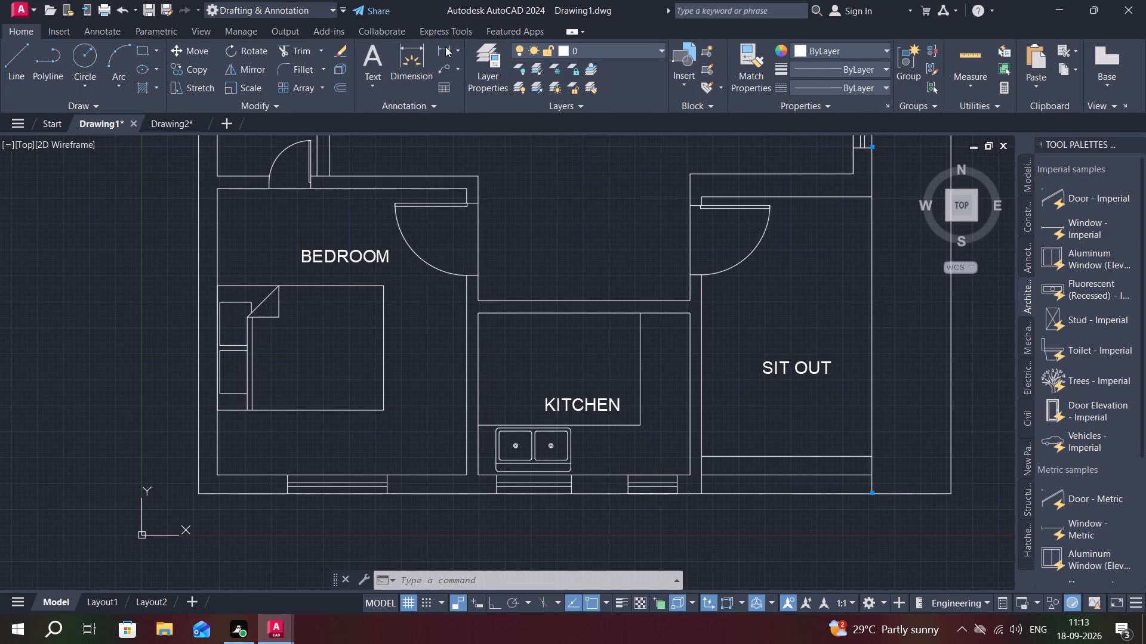
left_click(699, 326)
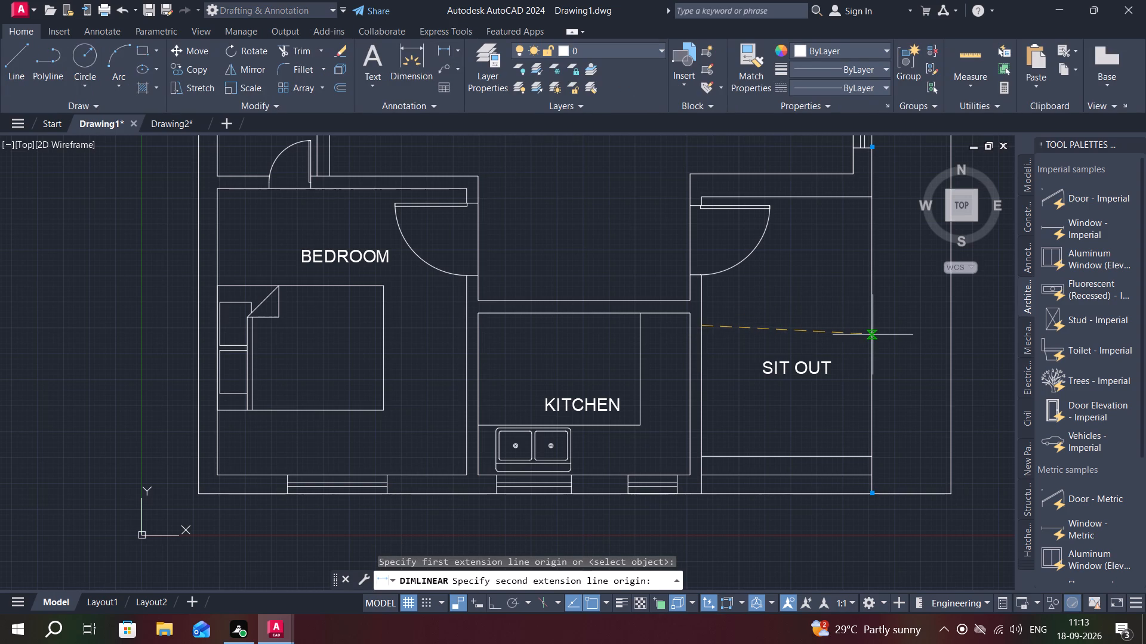
left_click(872, 328)
left_click(872, 327)
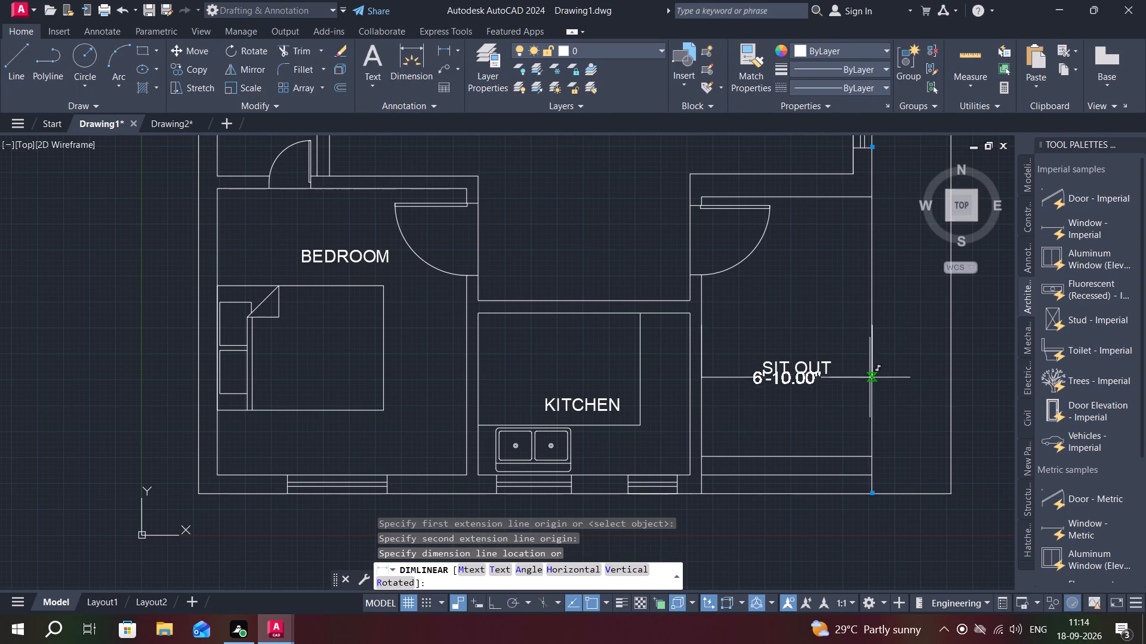
left_click(876, 335)
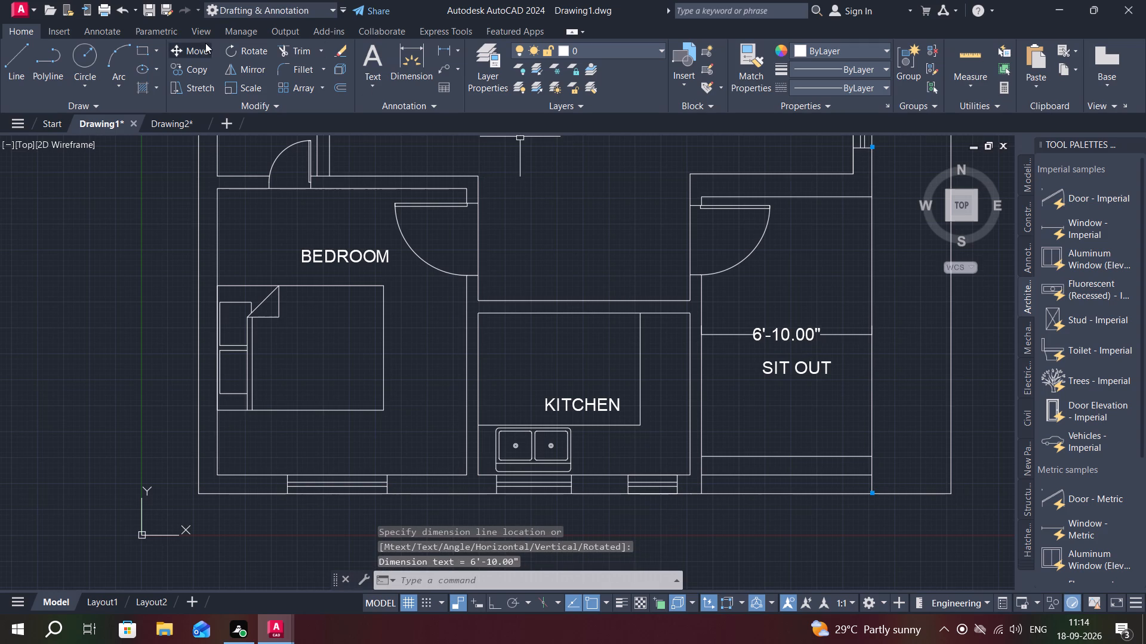
Add a vertical linear dimension from the sit out's outer southeast corner to its northeast corner, with the dimension line mid-room.
left_click(441, 45)
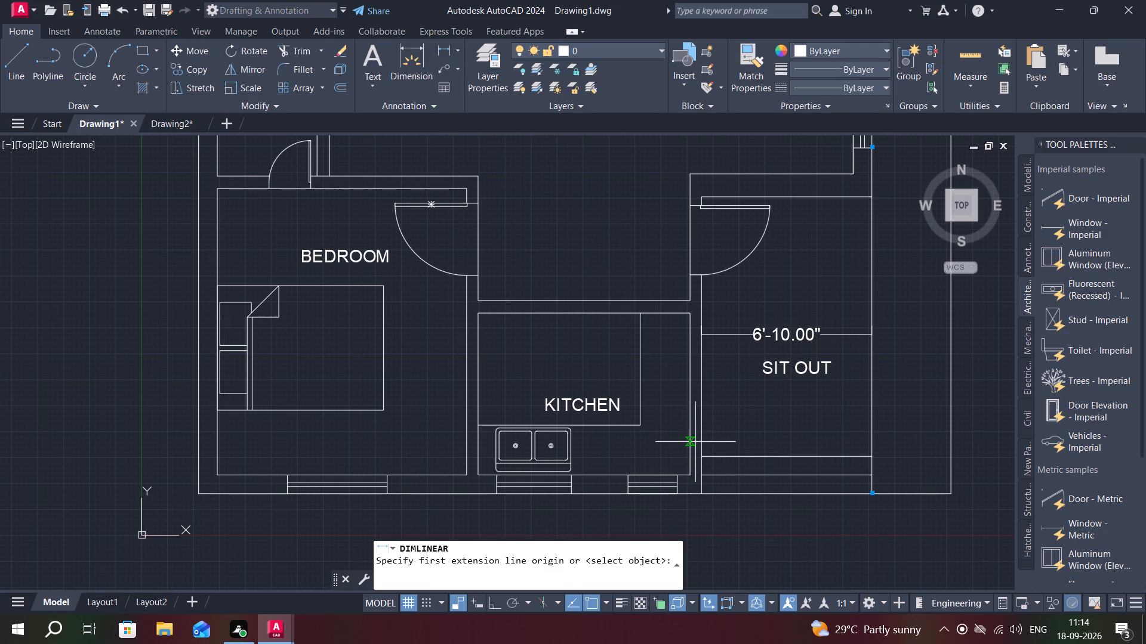
left_click(871, 492)
left_click(871, 196)
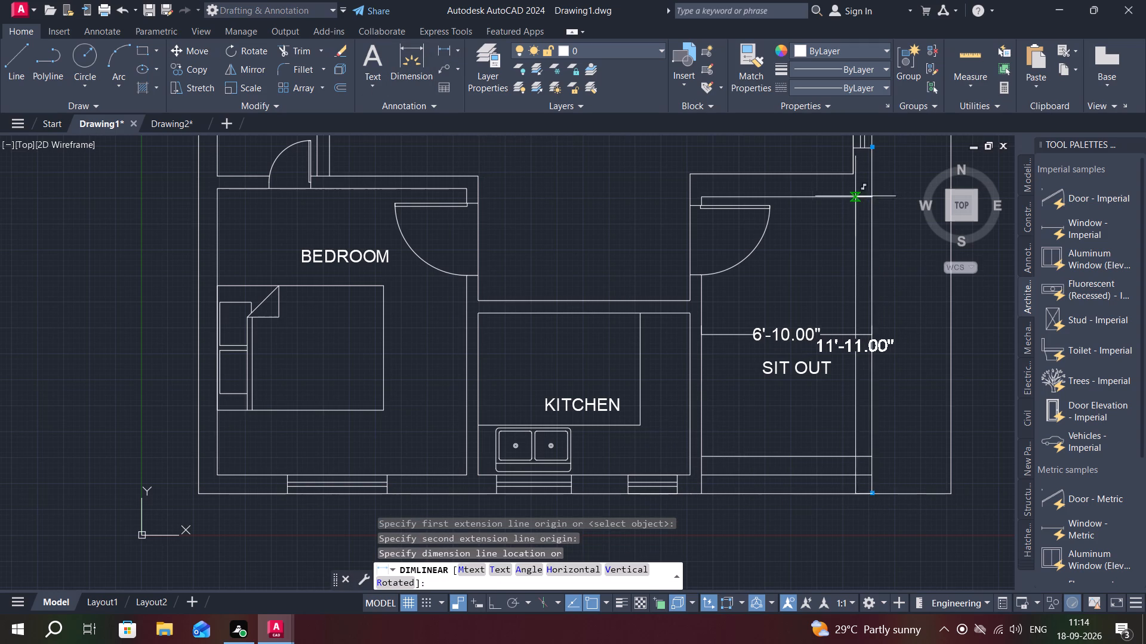
left_click(784, 215)
Add a linear dimension across the kitchen's inner width, placed just below its north wall.
middle_click_drag(703, 315, 734, 311)
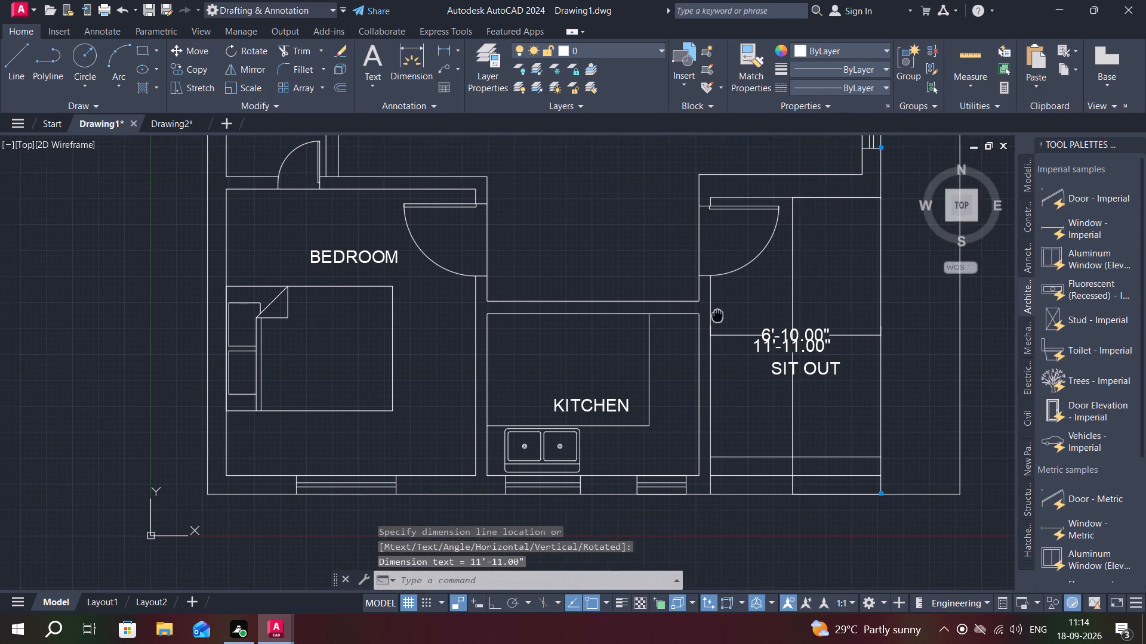
middle_click_drag(734, 311, 768, 290)
left_click(445, 45)
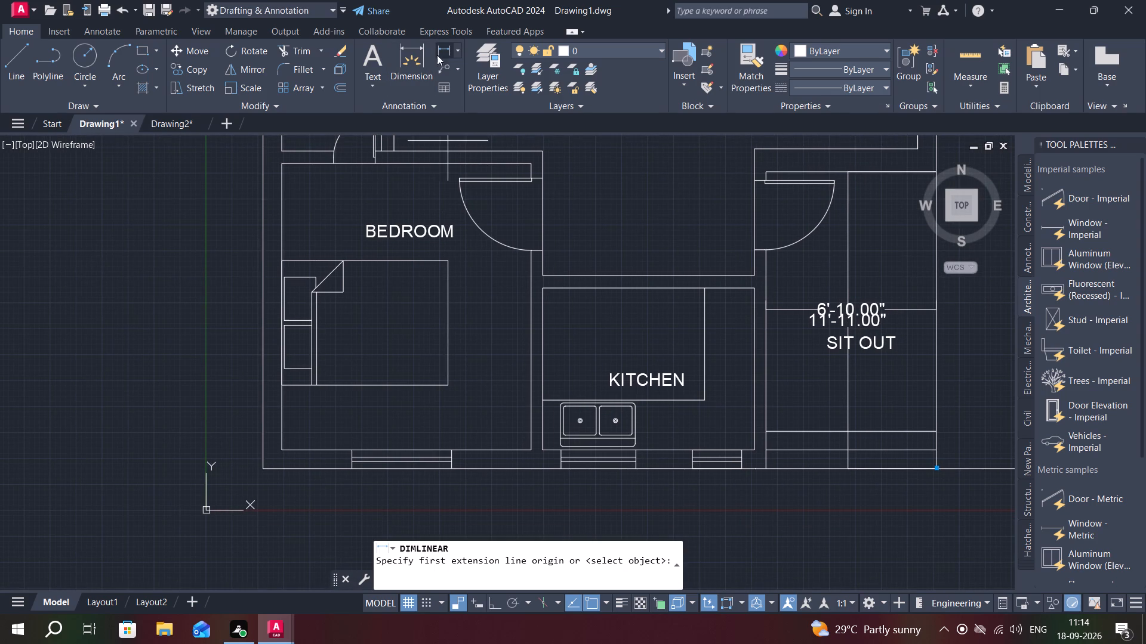
left_click(545, 290)
left_click(756, 288)
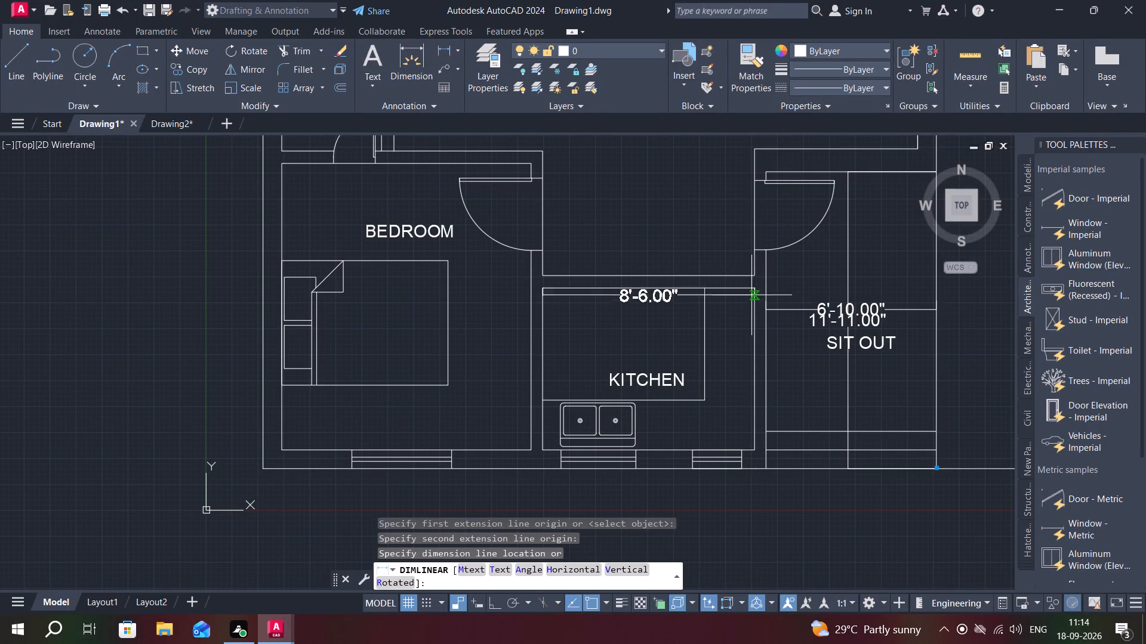
left_click(751, 304)
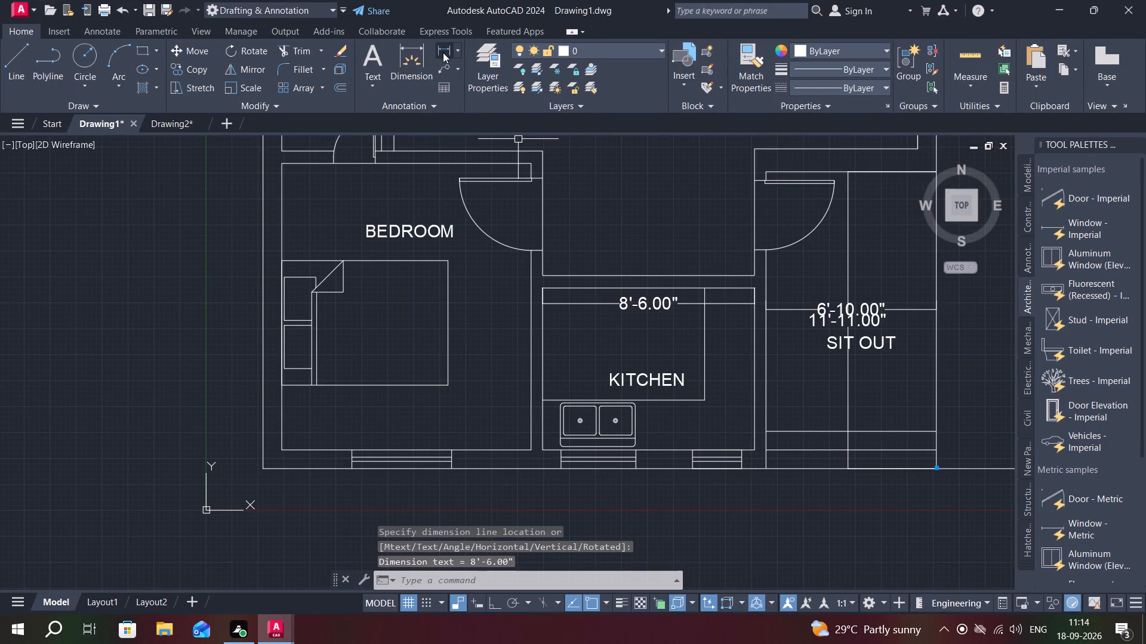
Add a vertical linear dimension from the kitchen's inner southeast corner to its northeast corner, placed just inside the east wall.
left_click(442, 48)
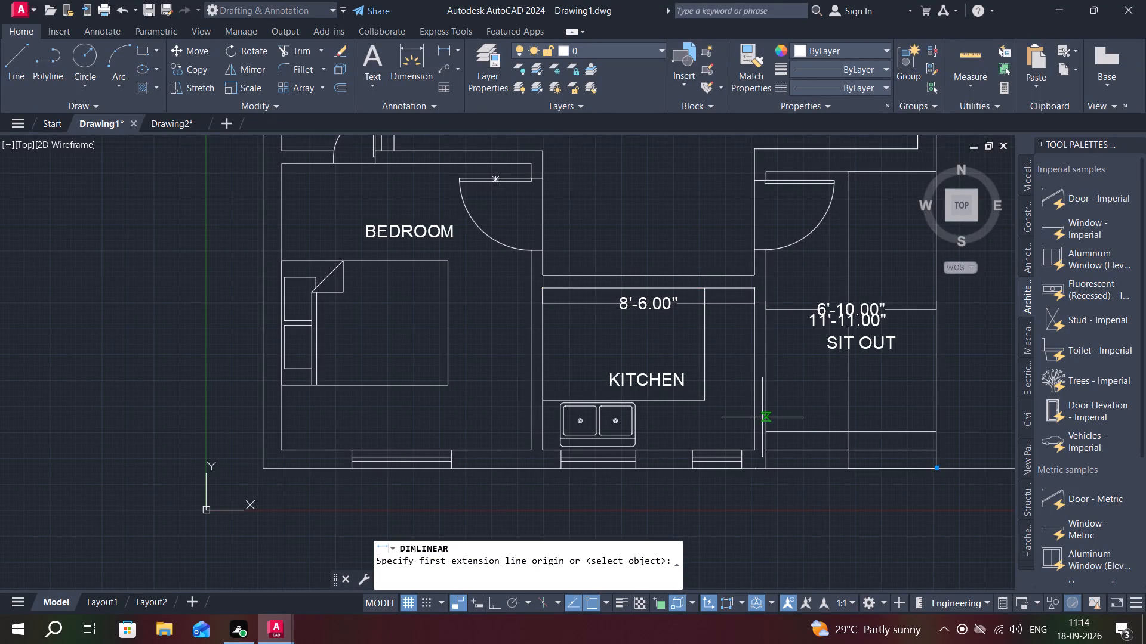
left_click(755, 448)
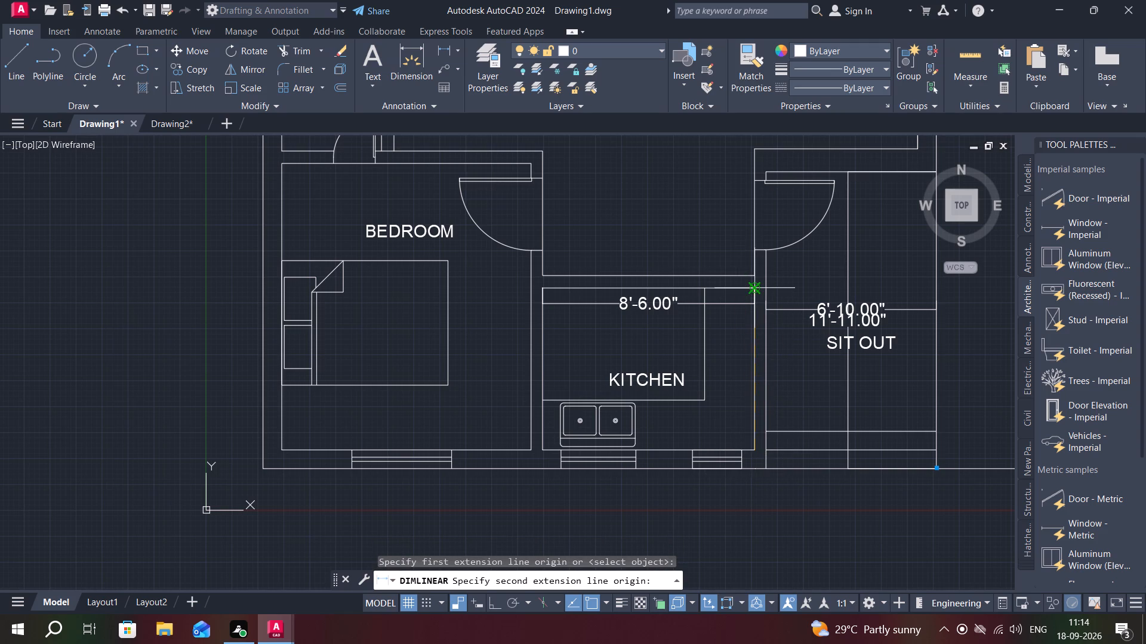
left_click(753, 291)
left_click(724, 298)
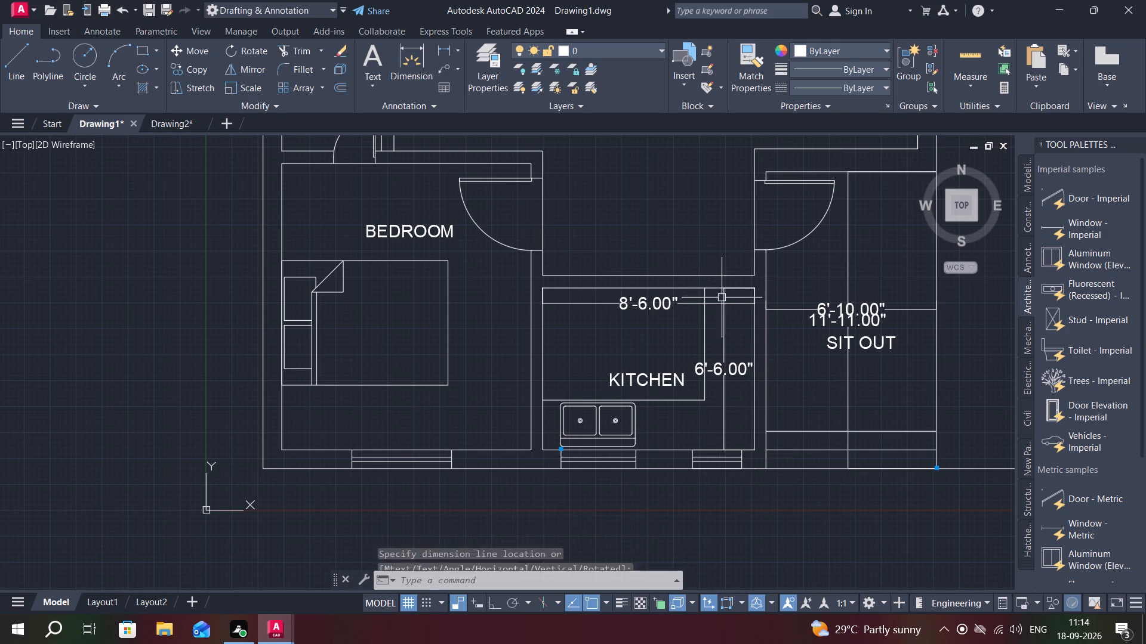
Add a linear dimension across the south bedroom's inner width, placed just below its north wall.
middle_click_drag(657, 358, 873, 351)
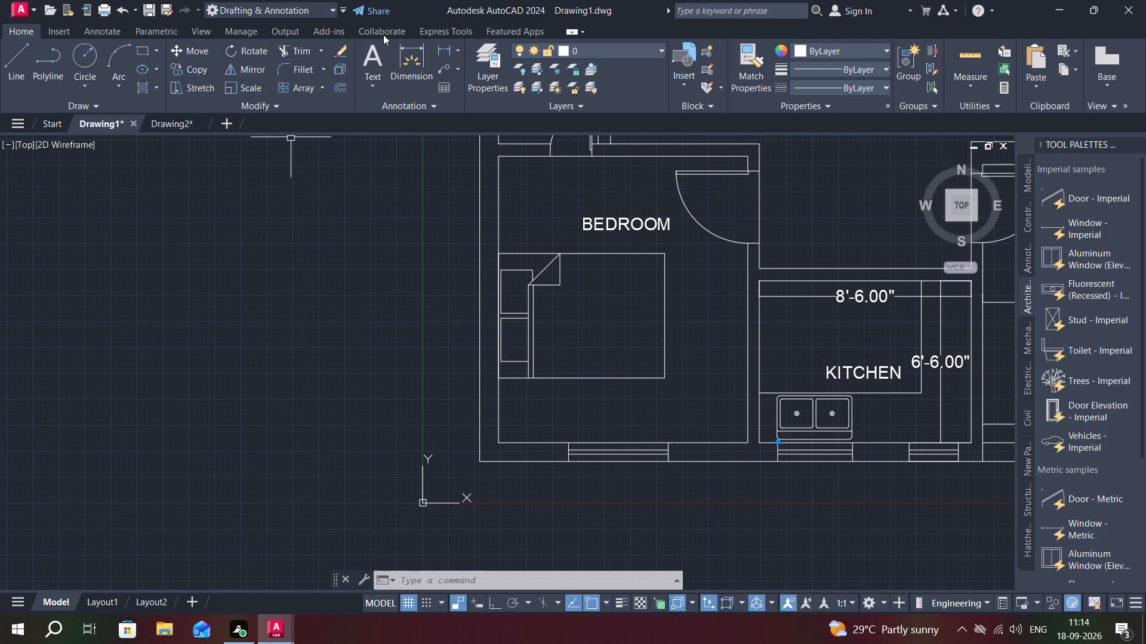
left_click(442, 45)
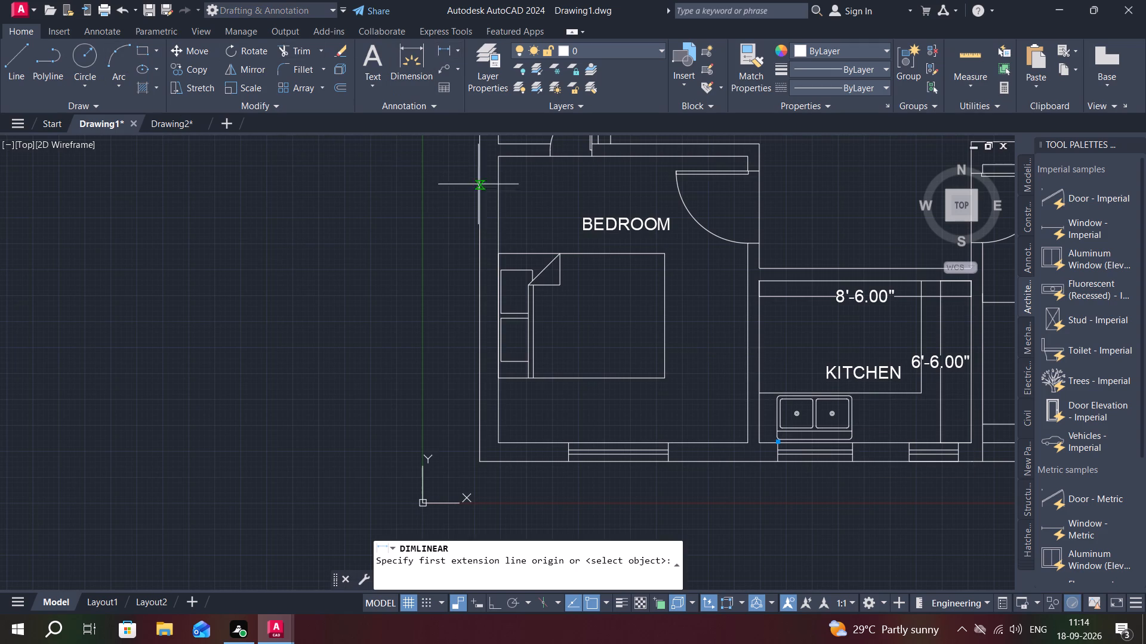
left_click(497, 157)
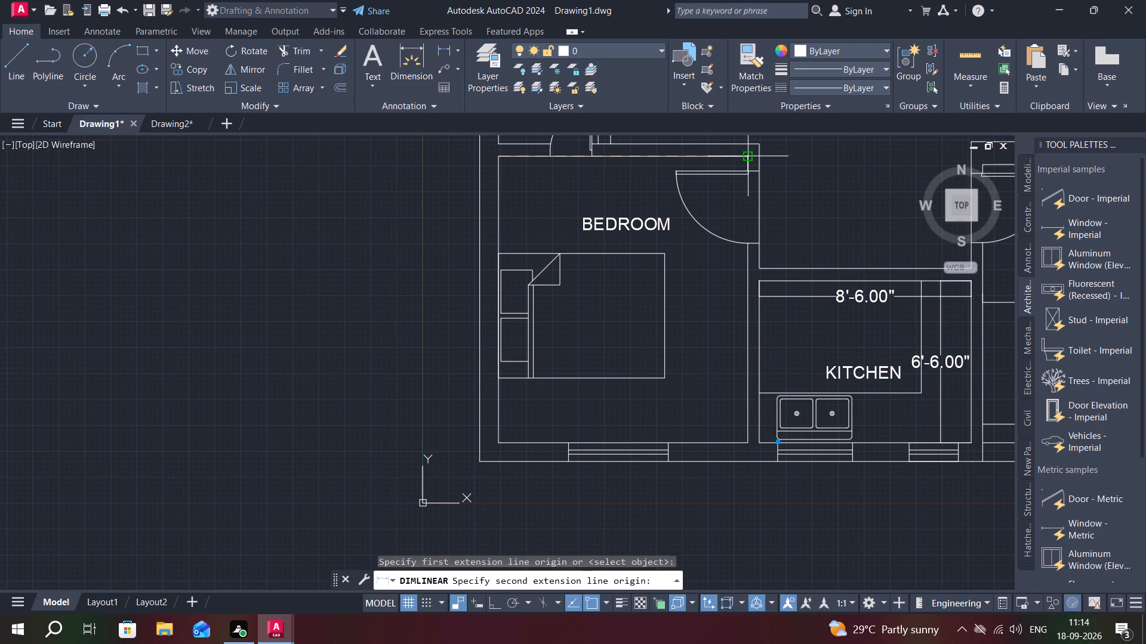
left_click(747, 157)
left_click(747, 163)
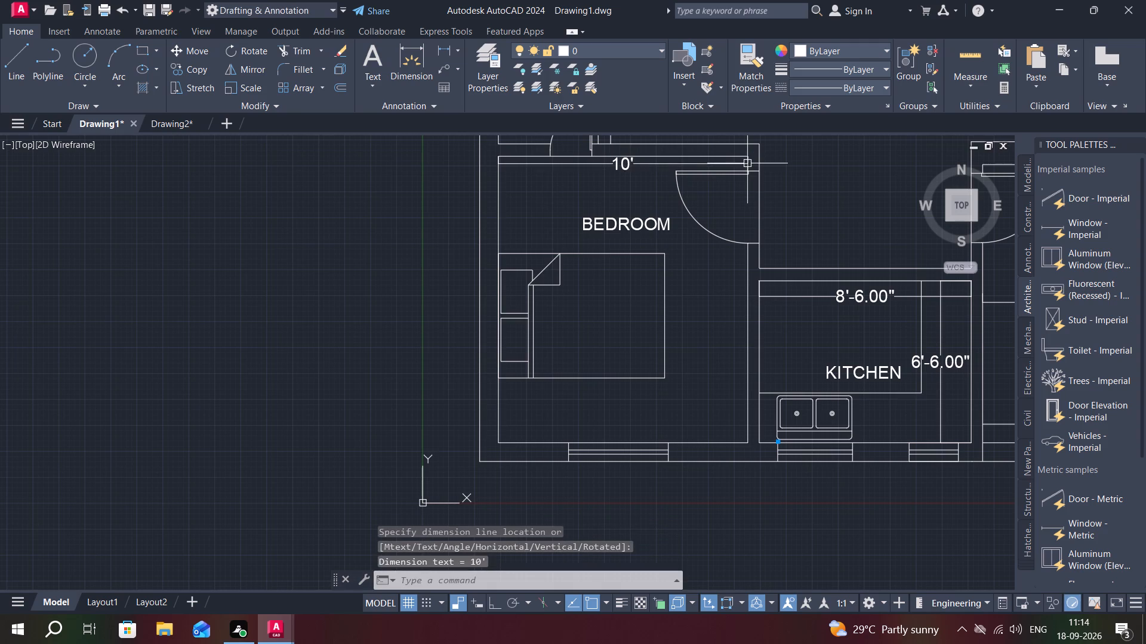
Add a vertical linear dimension from the south bedroom's inner southwest corner to its northwest corner, placed just inside the west wall.
left_click(445, 45)
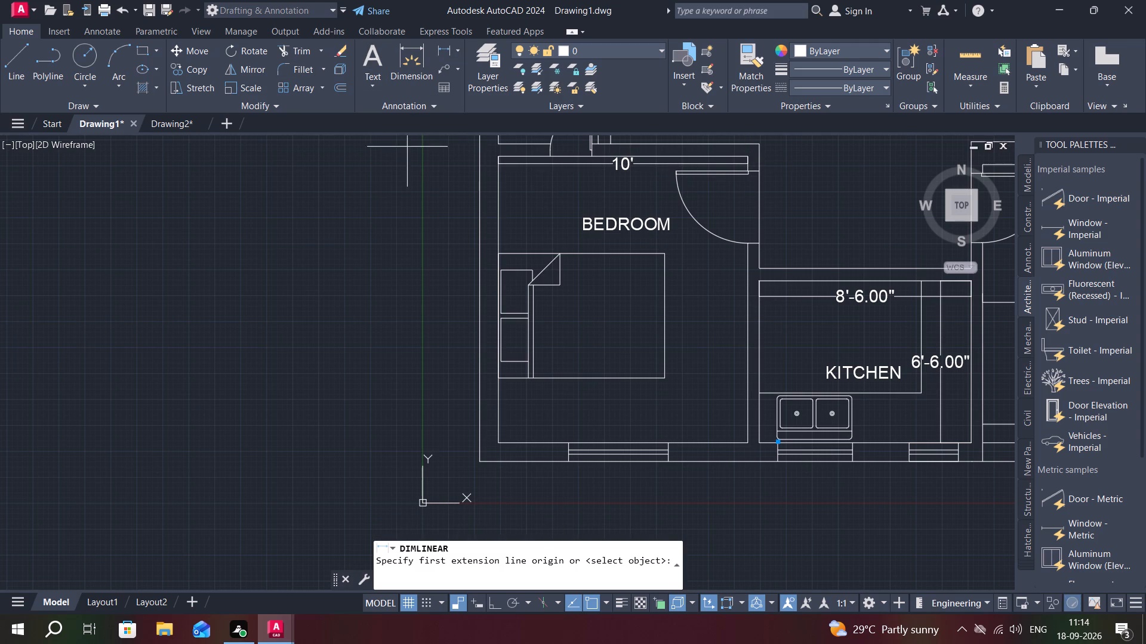
left_click(500, 442)
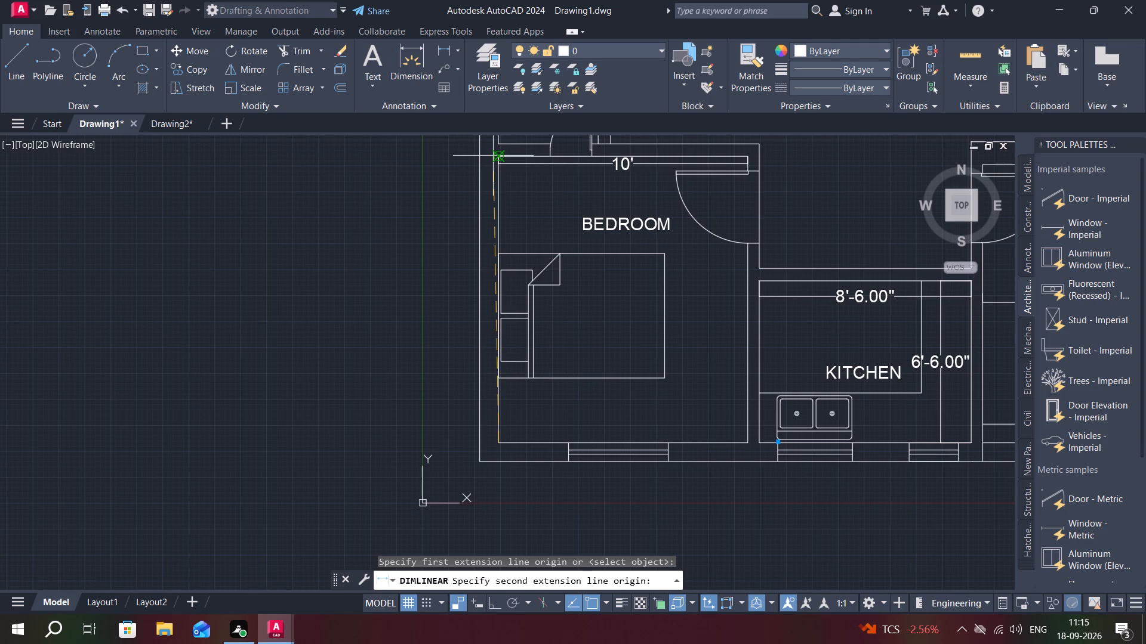
scroll(490, 156, "up", 1)
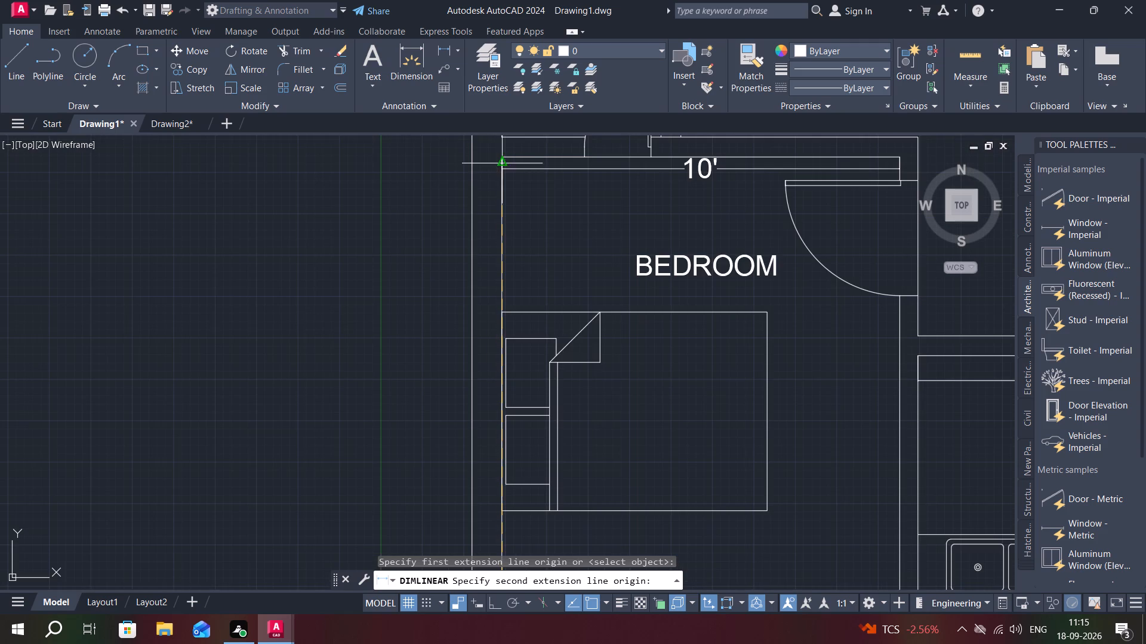
left_click(499, 157)
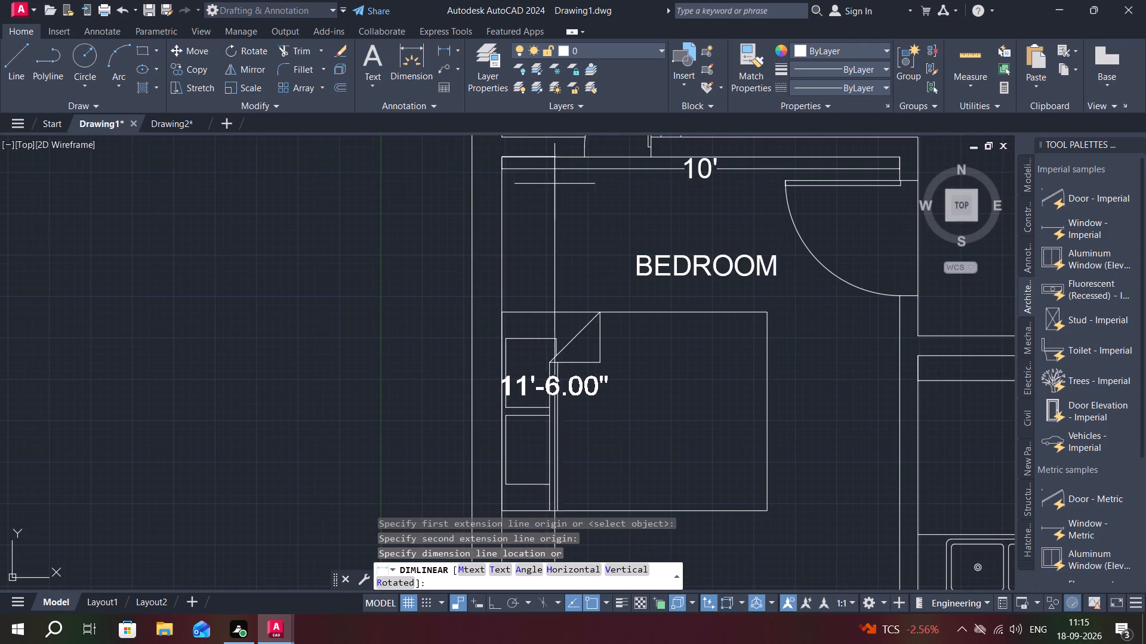
left_click(562, 186)
Add a linear dimension across the inner width of the toilet north of this bedroom, placed just below the toilet's north wall.
middle_click_drag(640, 262, 596, 286)
scroll(597, 286, "down", 1)
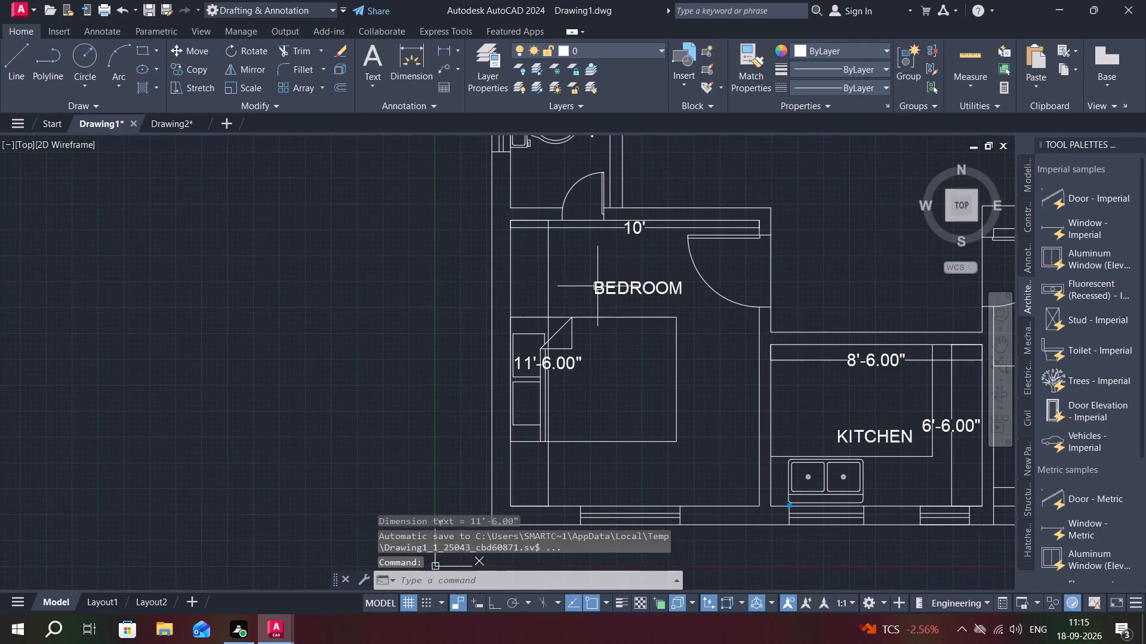
middle_click_drag(593, 289, 573, 288)
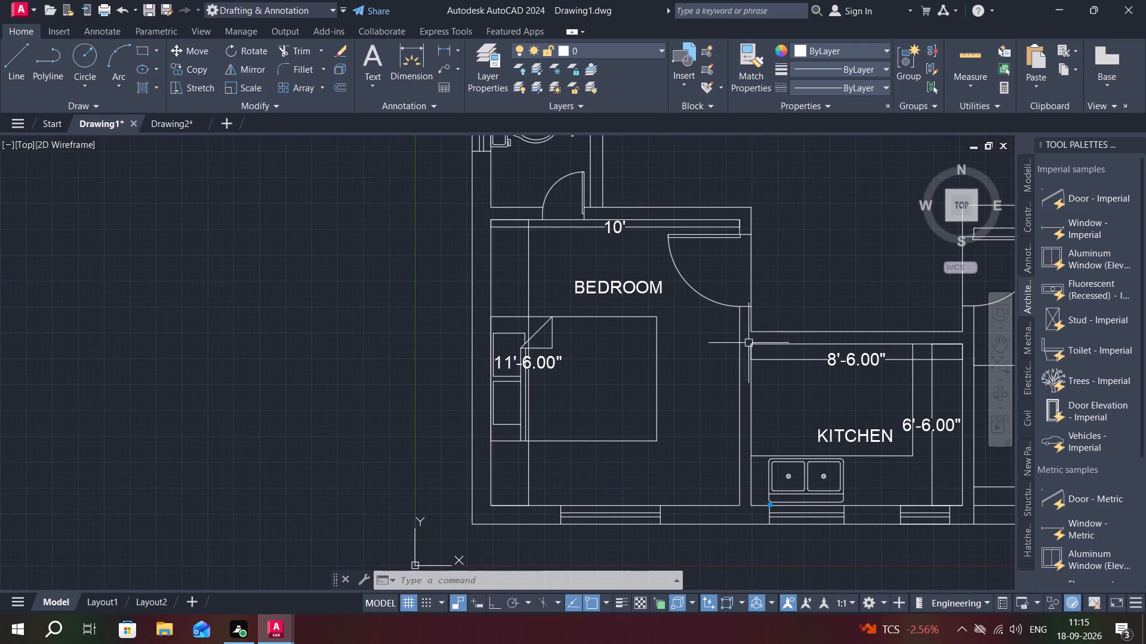
scroll(747, 343, "down", 1)
middle_click_drag(725, 324, 751, 514)
middle_click_drag(732, 436, 732, 436)
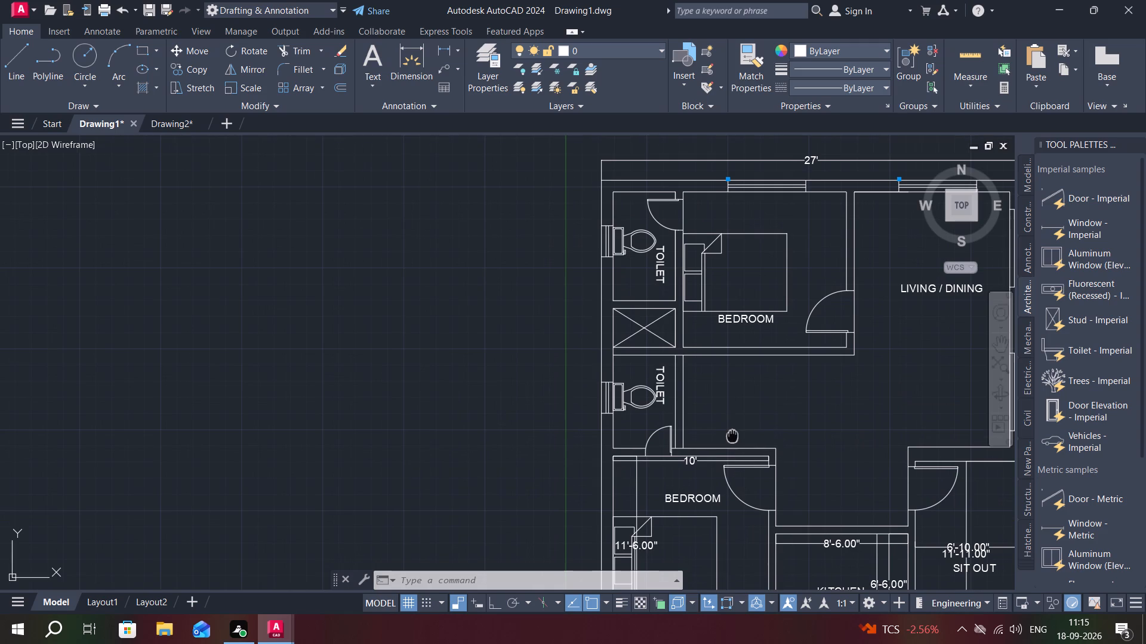
middle_click_drag(732, 436, 729, 447)
scroll(649, 463, "up", 2)
middle_click_drag(649, 460, 670, 497)
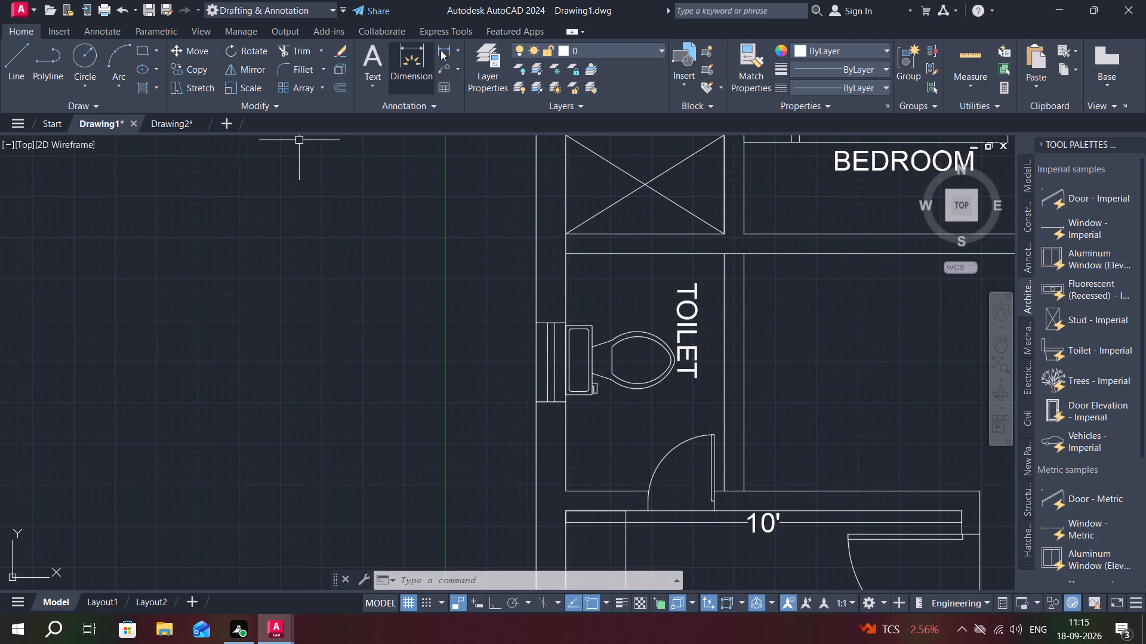
left_click(439, 46)
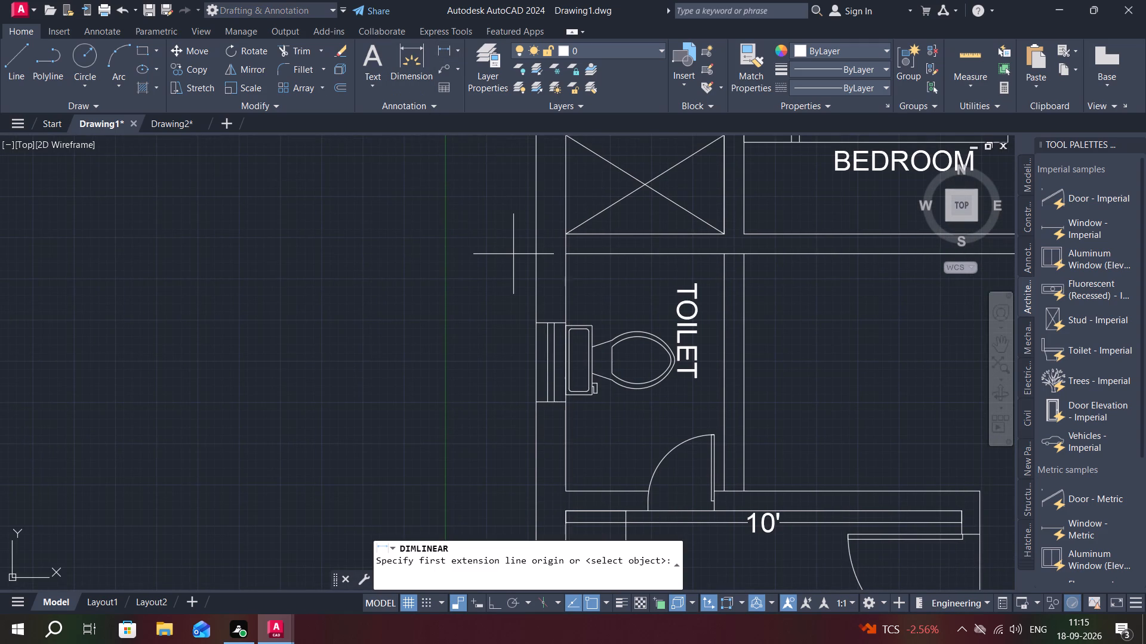
left_click(570, 252)
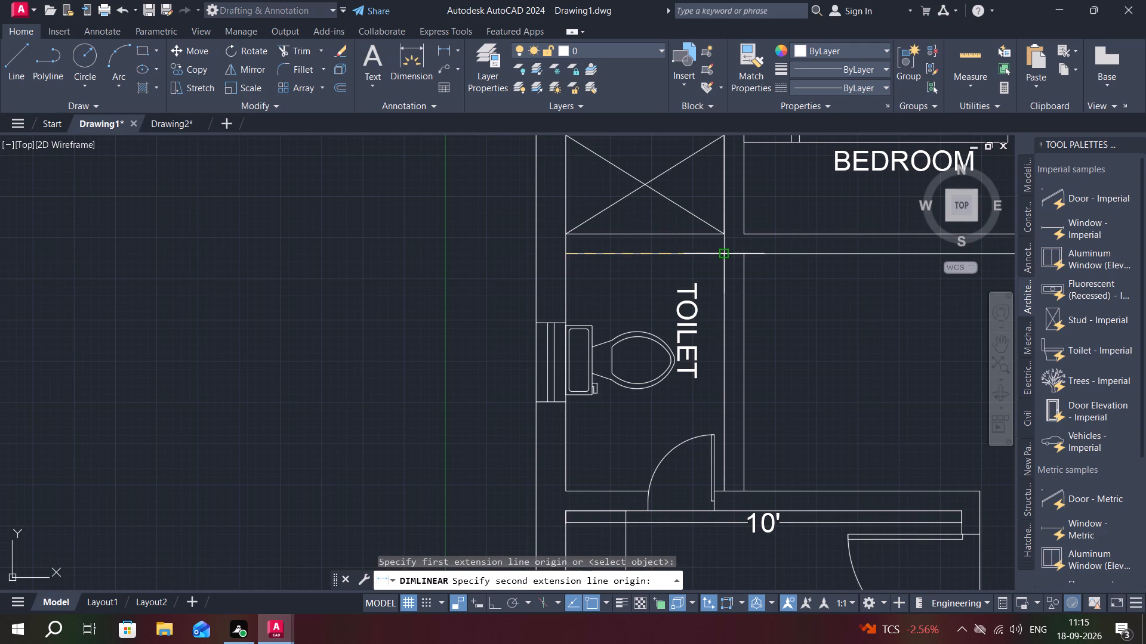
left_click(724, 254)
left_click(722, 267)
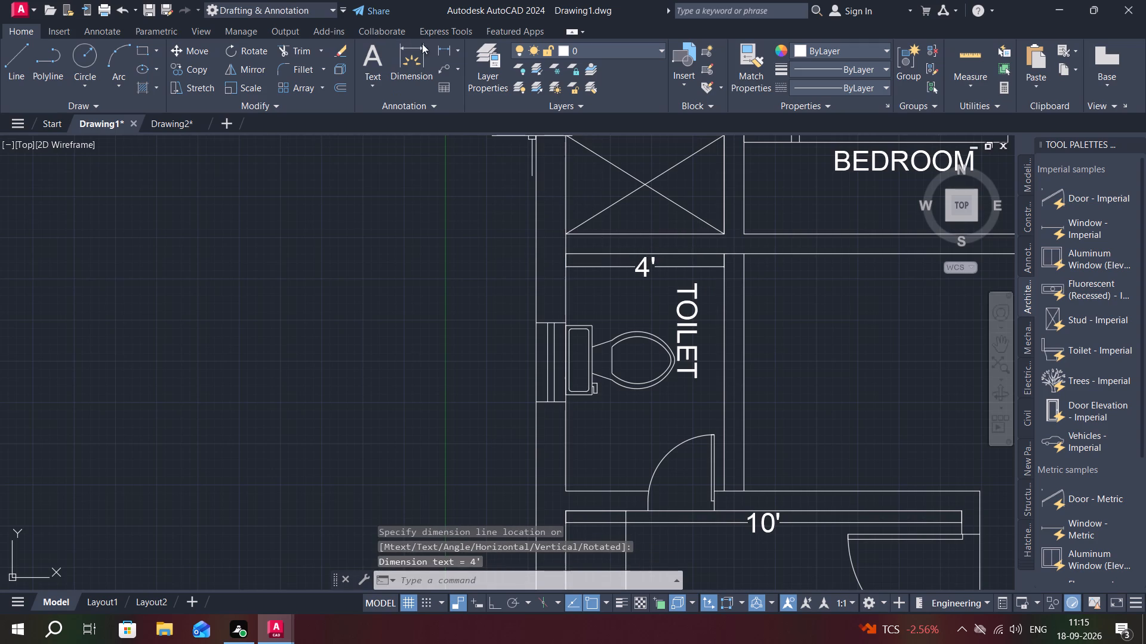
Add a vertical linear dimension for the same toilet's inner depth, placed just inside its west wall.
left_click(447, 47)
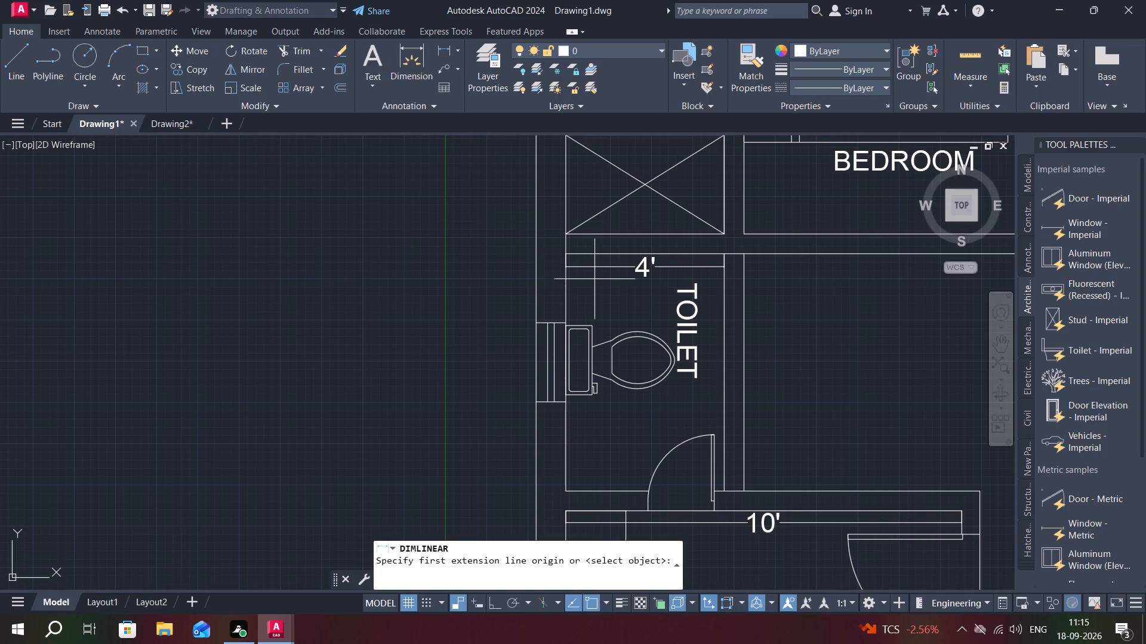
middle_click_drag(620, 340, 648, 324)
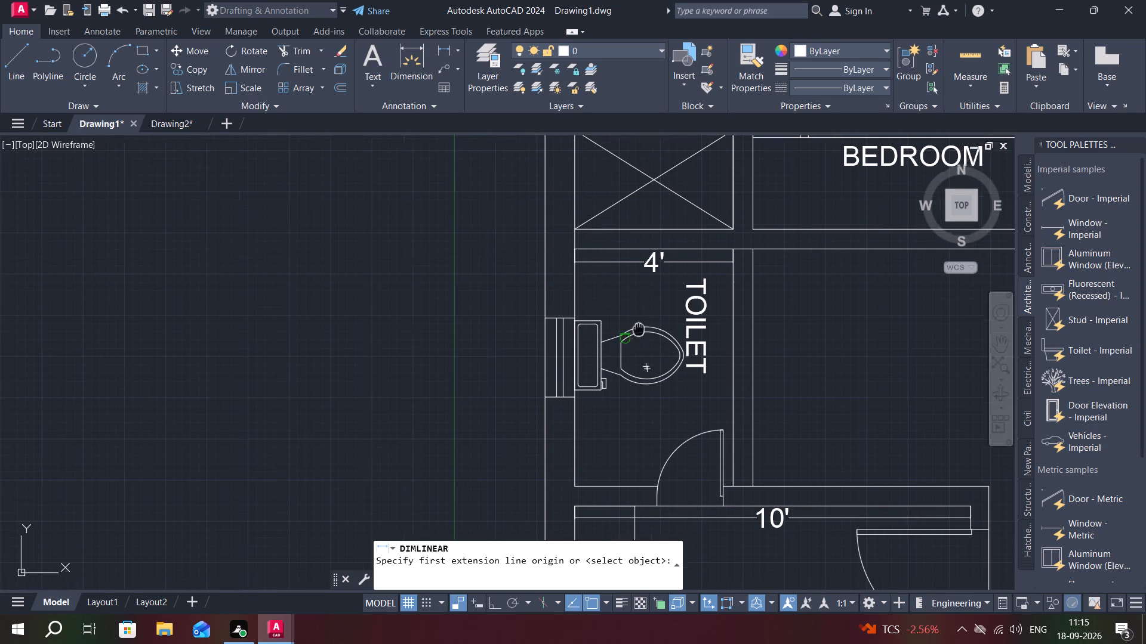
middle_click_drag(648, 324, 649, 323)
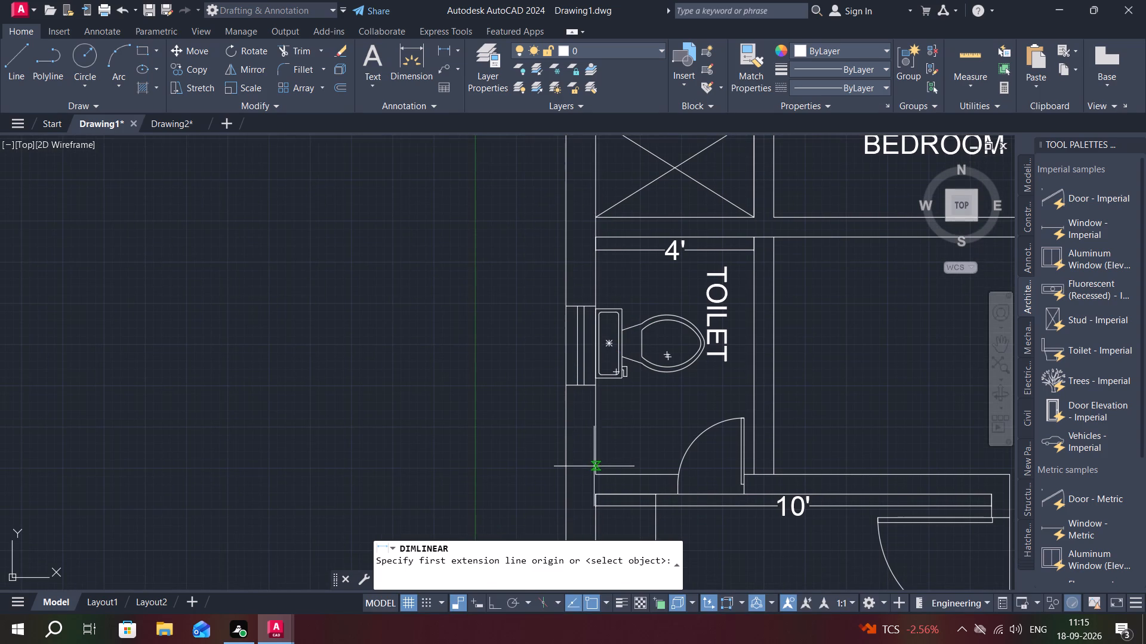
left_click(598, 472)
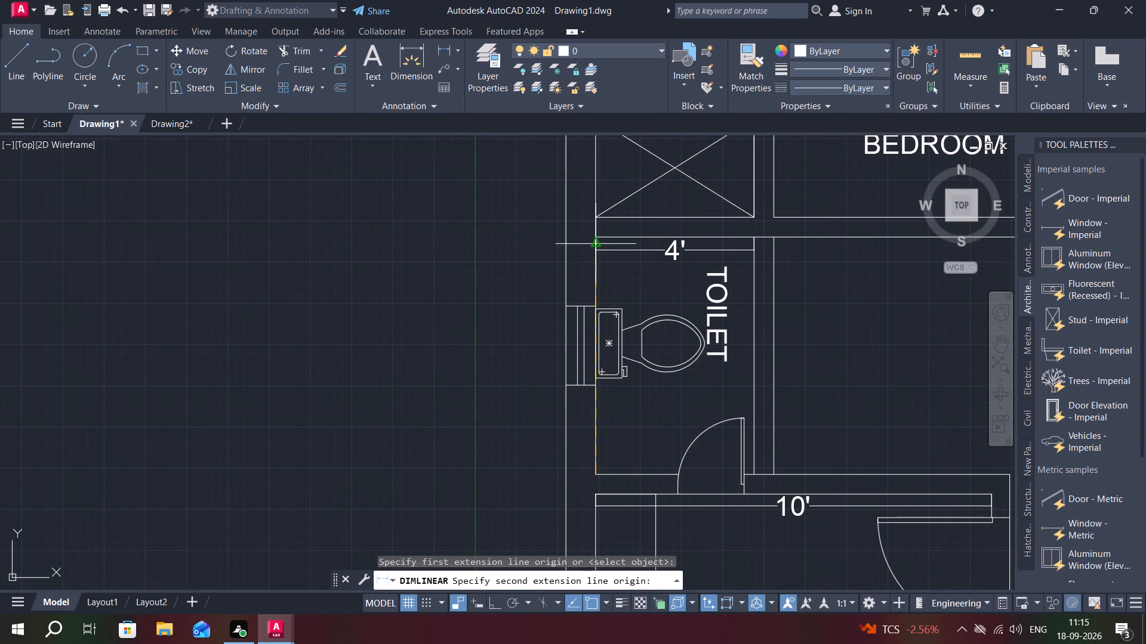
left_click(597, 236)
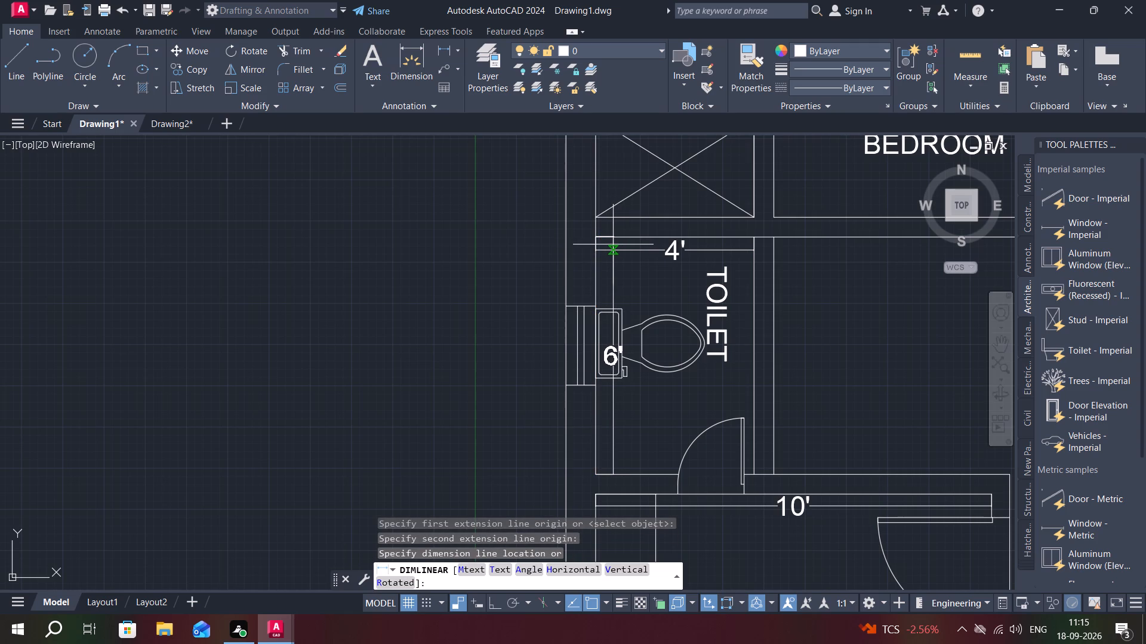
left_click(611, 244)
Add a linear dimension across the northwest toilet's inner width, placed just below its north wall.
middle_click_drag(617, 267, 656, 430)
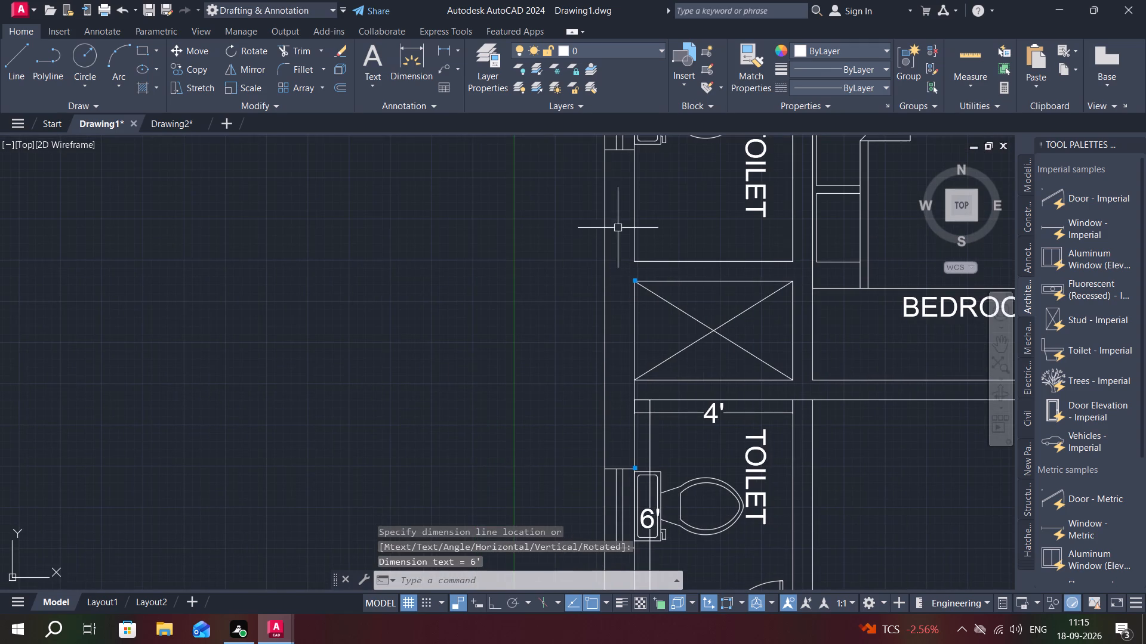
middle_click_drag(640, 225, 455, 342)
scroll(431, 337, "down", 1)
middle_click_drag(490, 309, 530, 324)
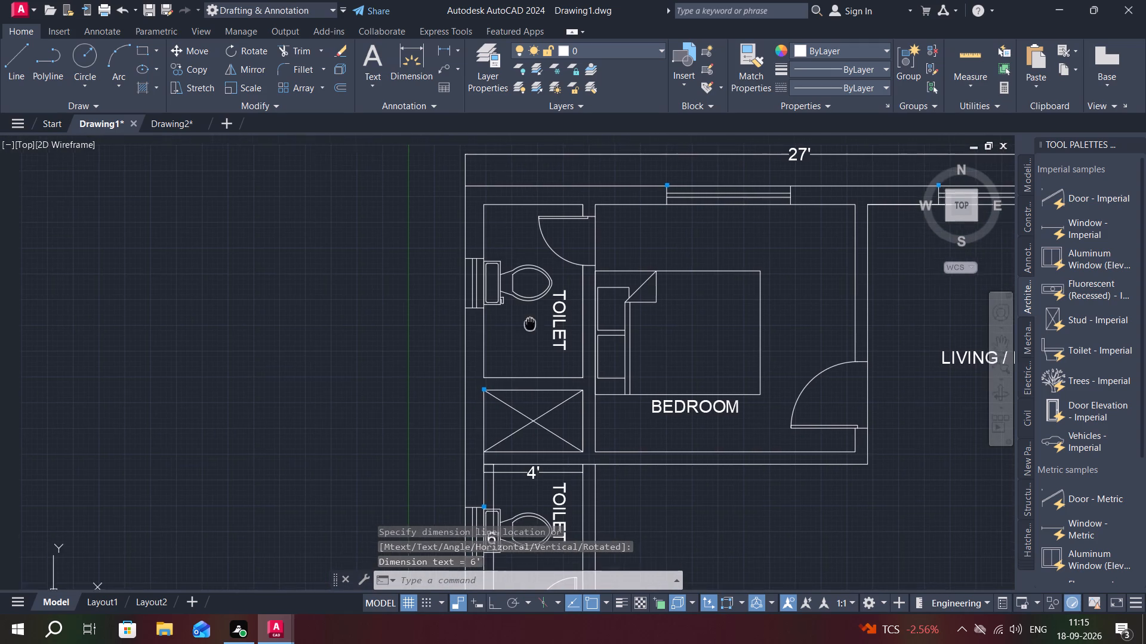
left_click(440, 45)
left_click(486, 203)
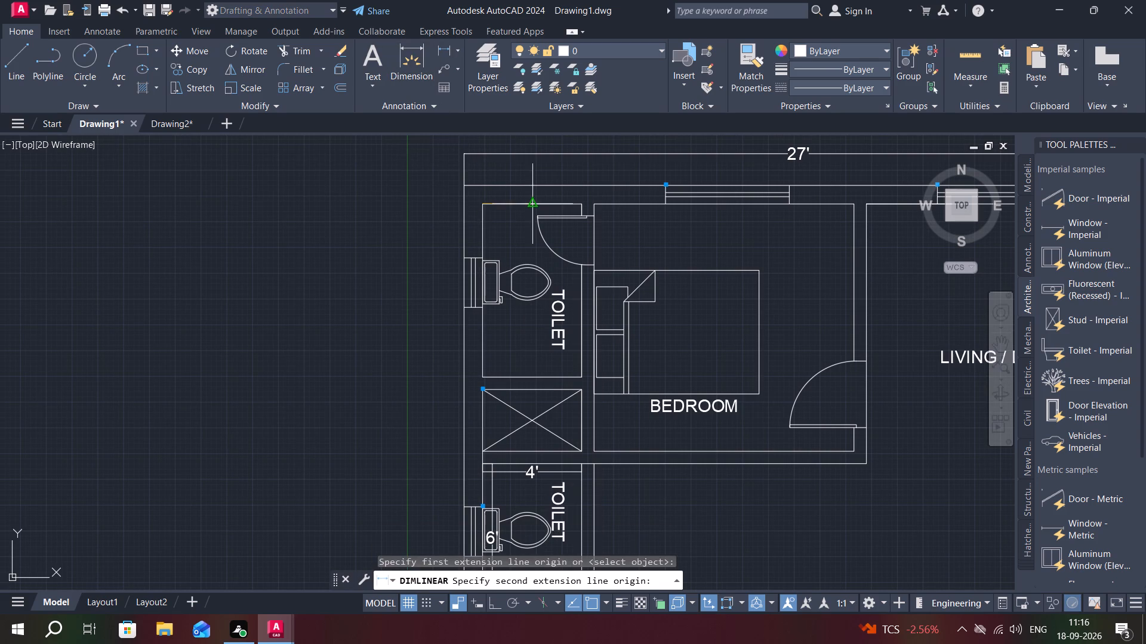
left_click(578, 203)
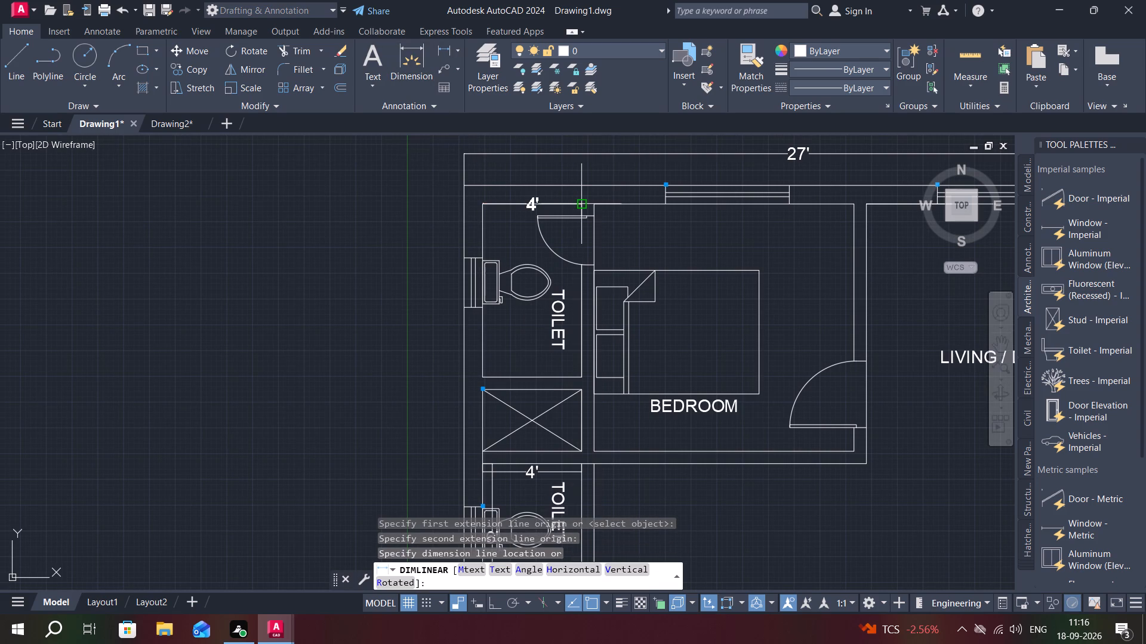
left_click(578, 213)
Add a vertical linear dimension from the northwest toilet's inner southwest corner to its northwest corner, placed just inside the west wall.
left_click(445, 46)
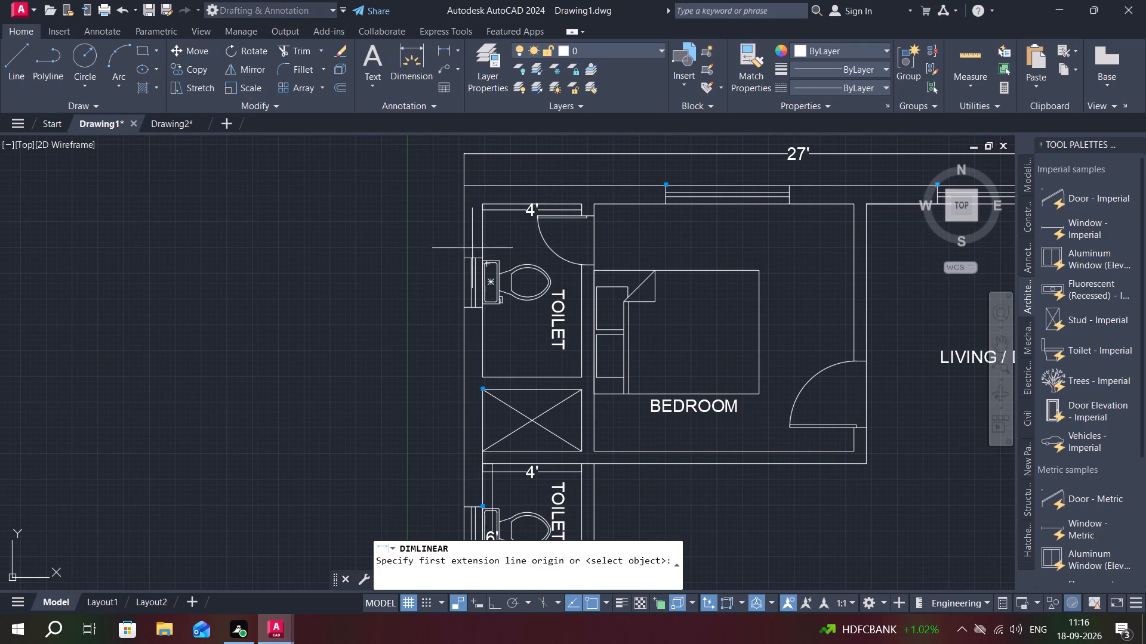
left_click(480, 374)
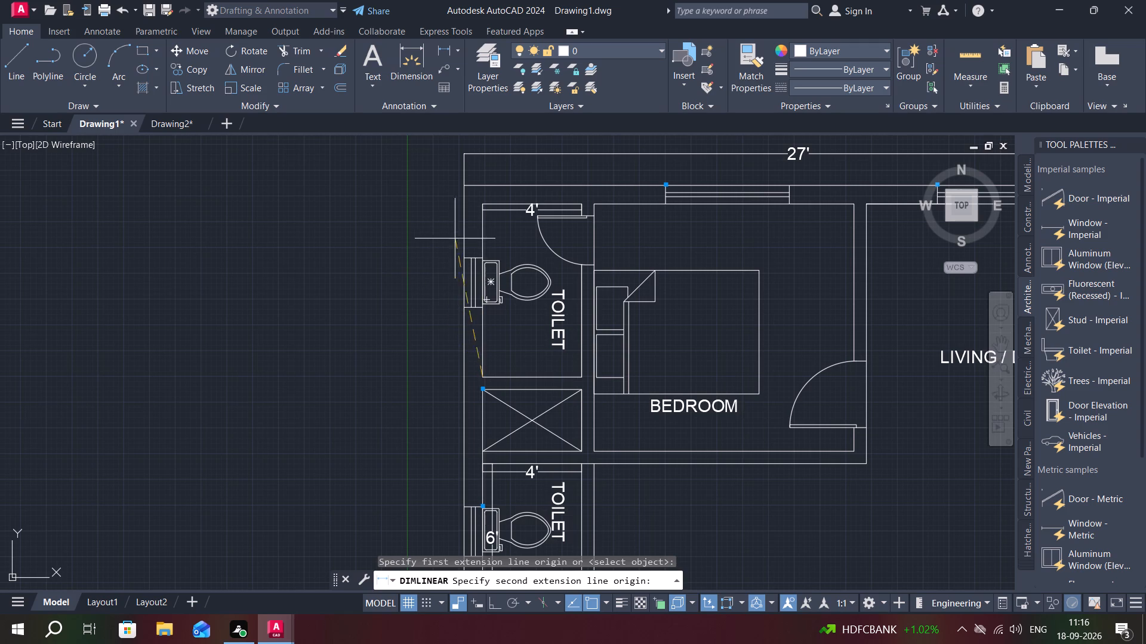
left_click(479, 205)
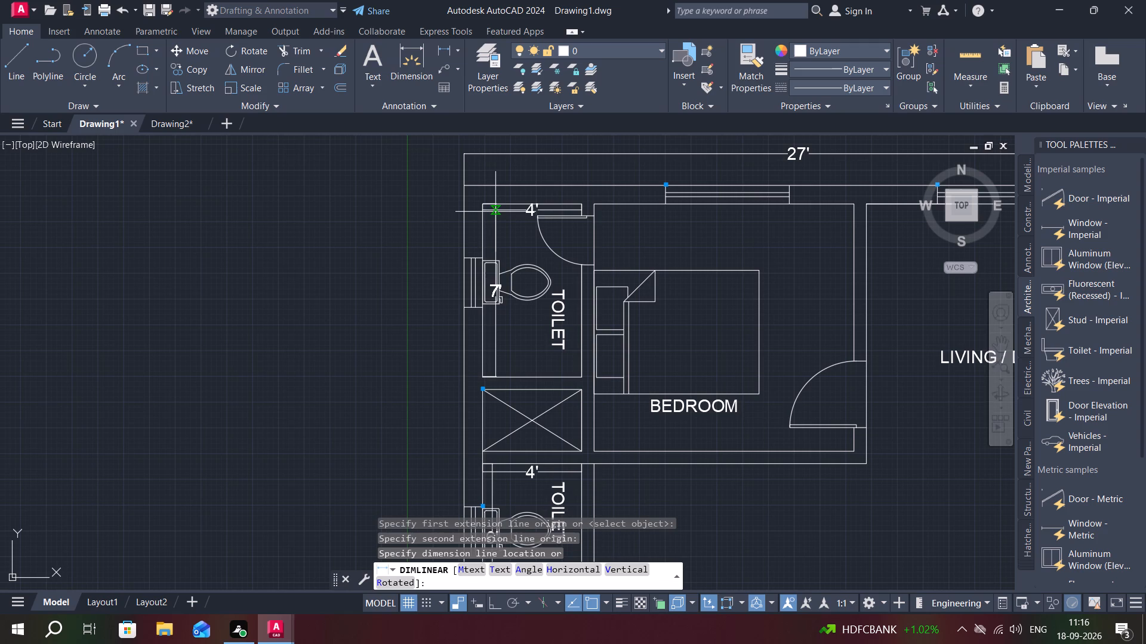
left_click(491, 210)
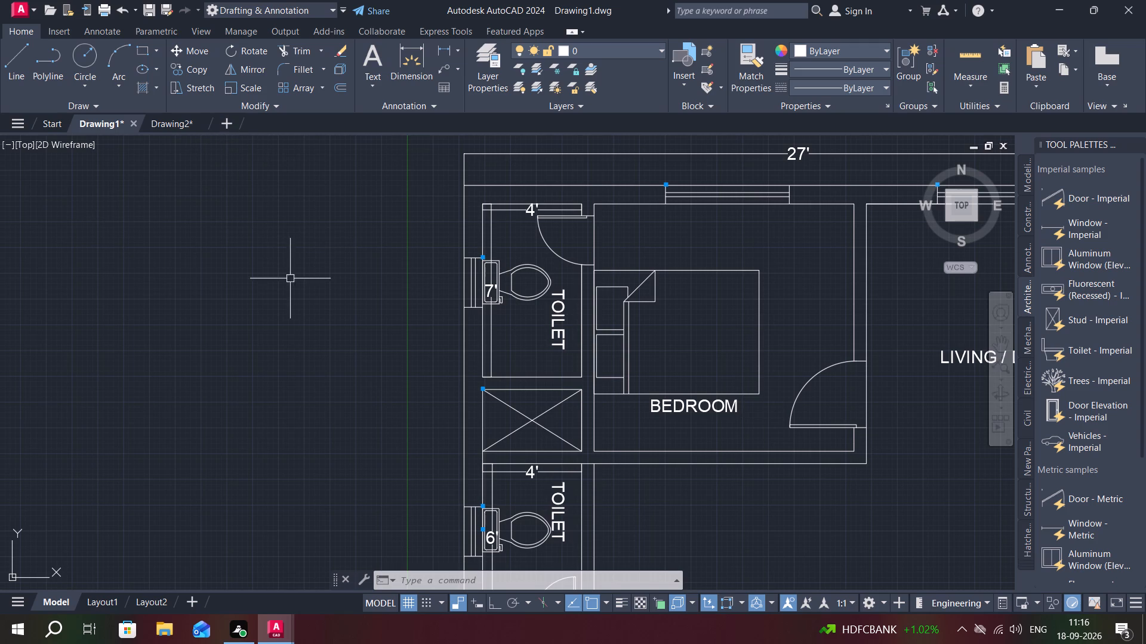
Add a linear dimension across the northern bedroom's inner width, placed just below its north wall.
middle_click_drag(494, 274, 450, 283)
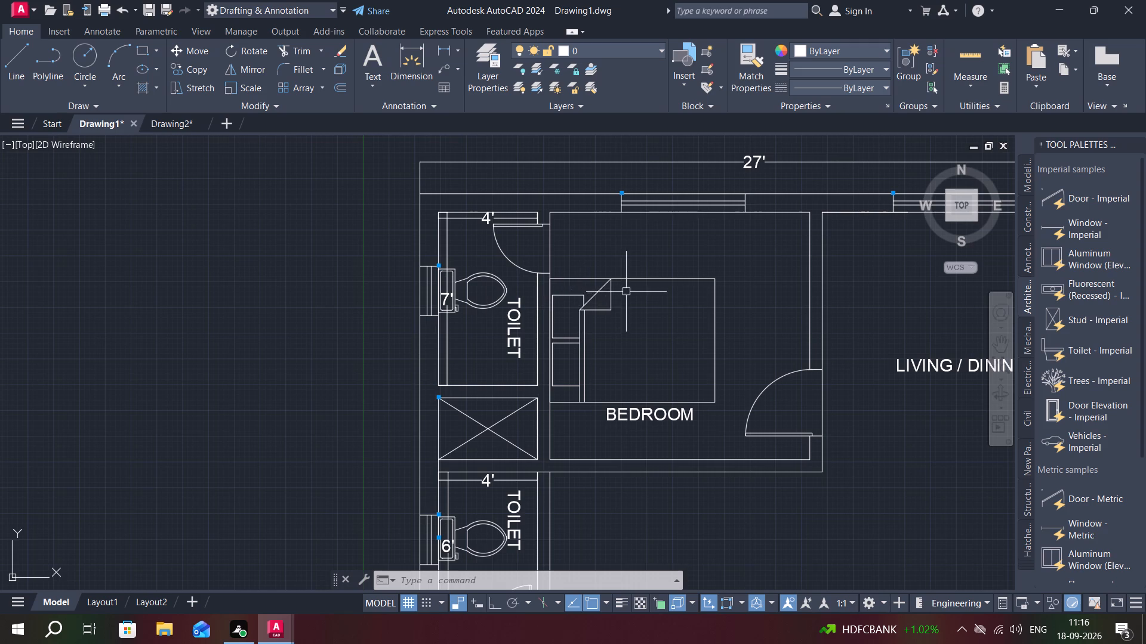
scroll(627, 292, "down", 1)
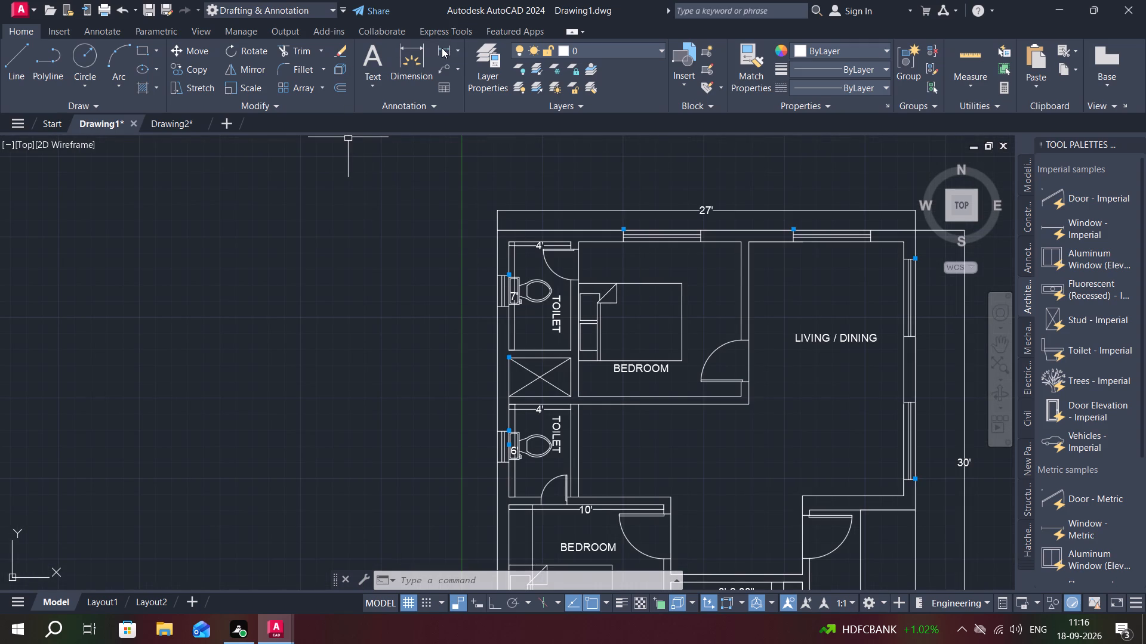
left_click(443, 47)
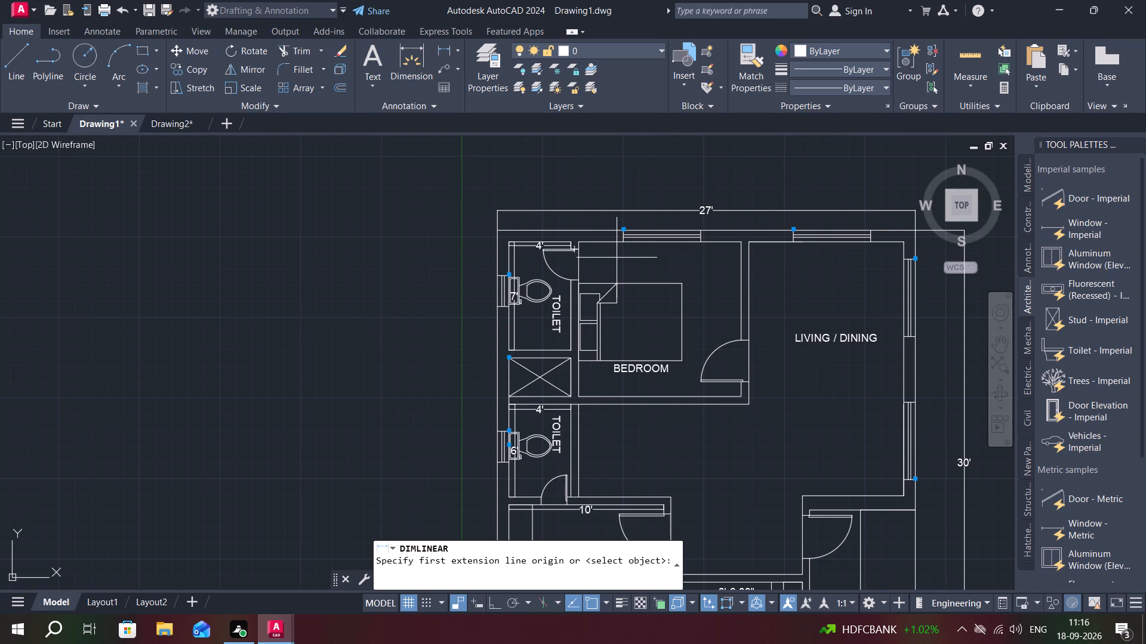
middle_click_drag(617, 258, 606, 265)
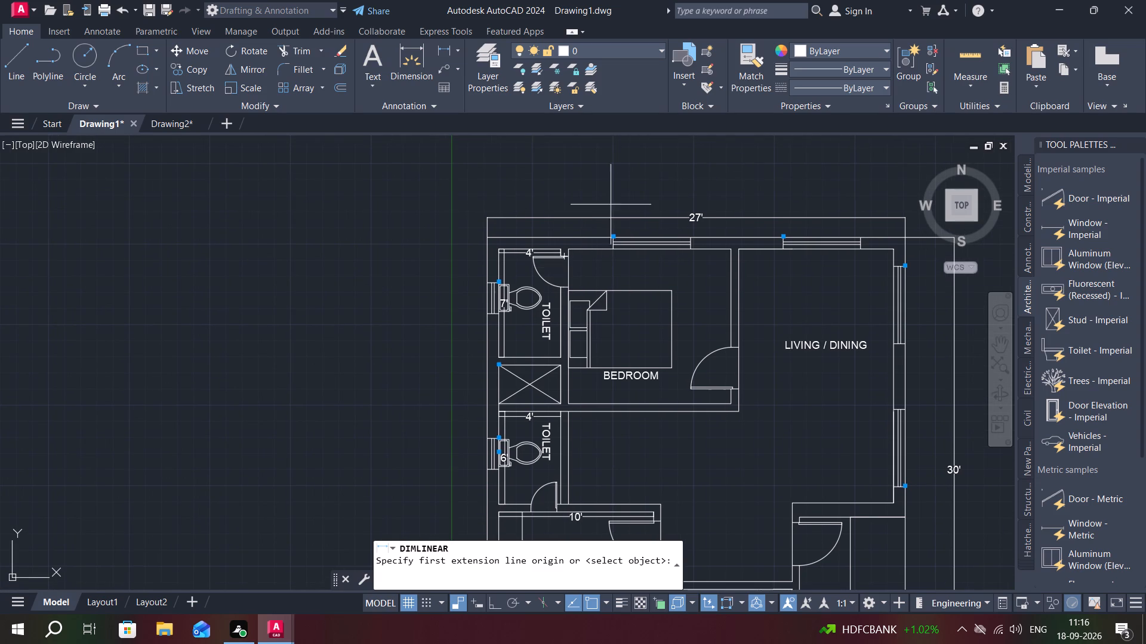
scroll(602, 210, "up", 2)
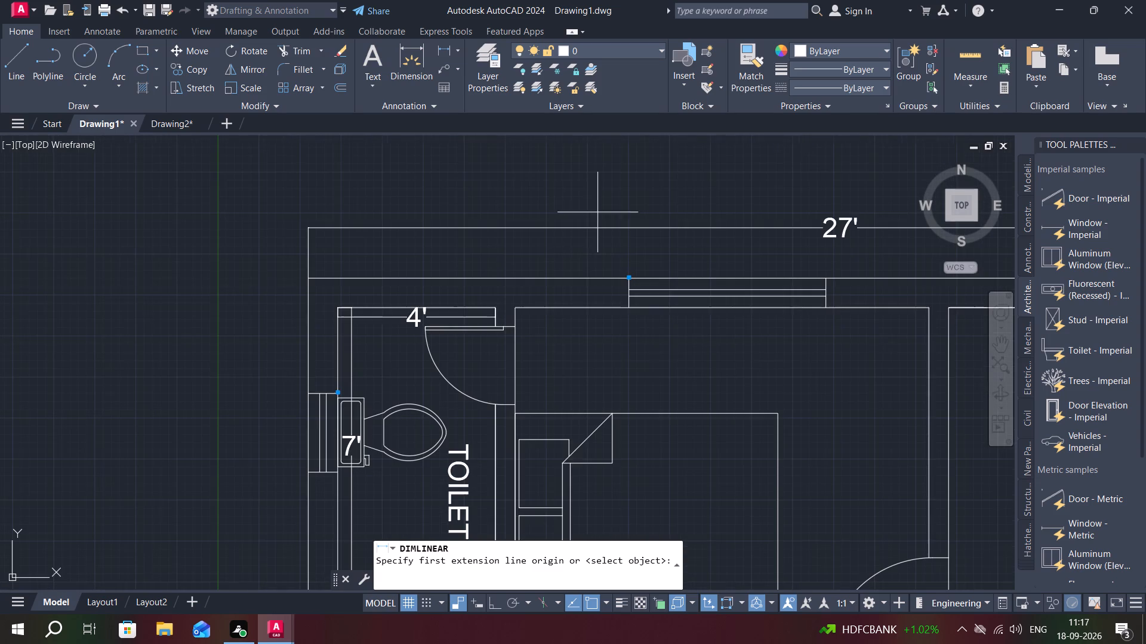
left_click(517, 307)
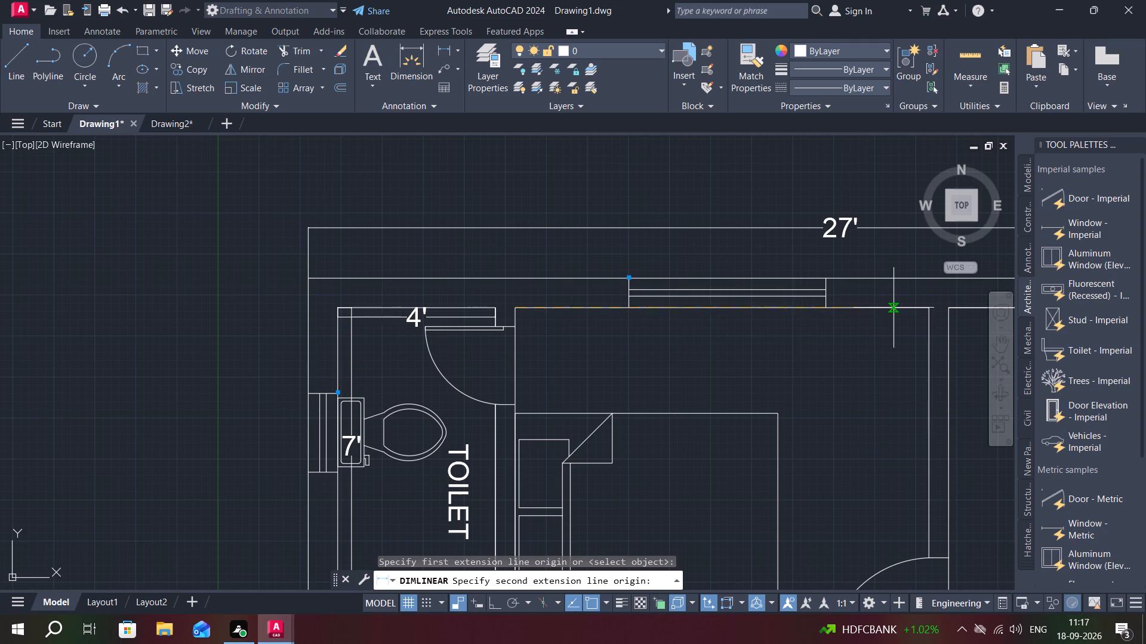
left_click(927, 308)
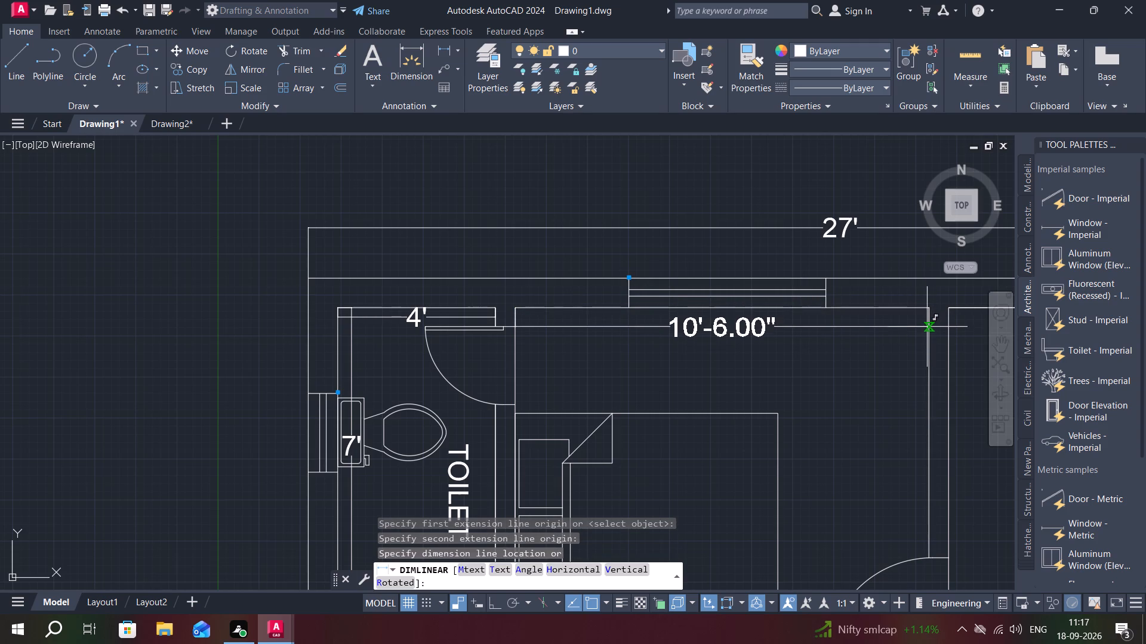
left_click(927, 332)
Add a vertical linear dimension from the northern bedroom's inner southeast corner to its northeast corner, placed just inside the east wall.
middle_click_drag(899, 410, 867, 329)
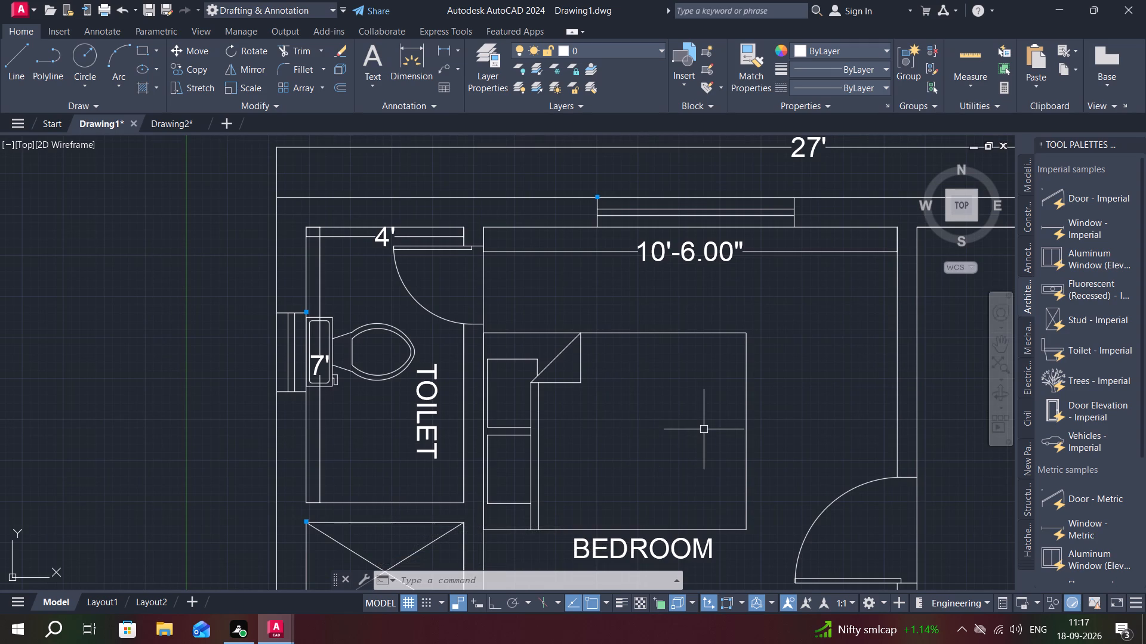
middle_click_drag(704, 429, 693, 409)
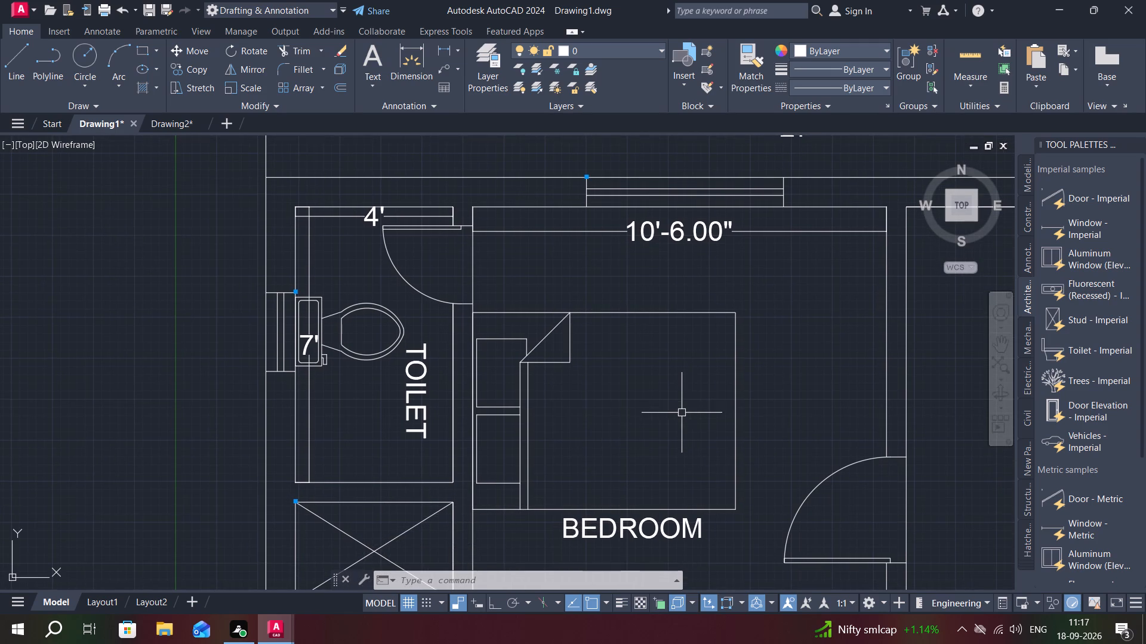
left_click(441, 44)
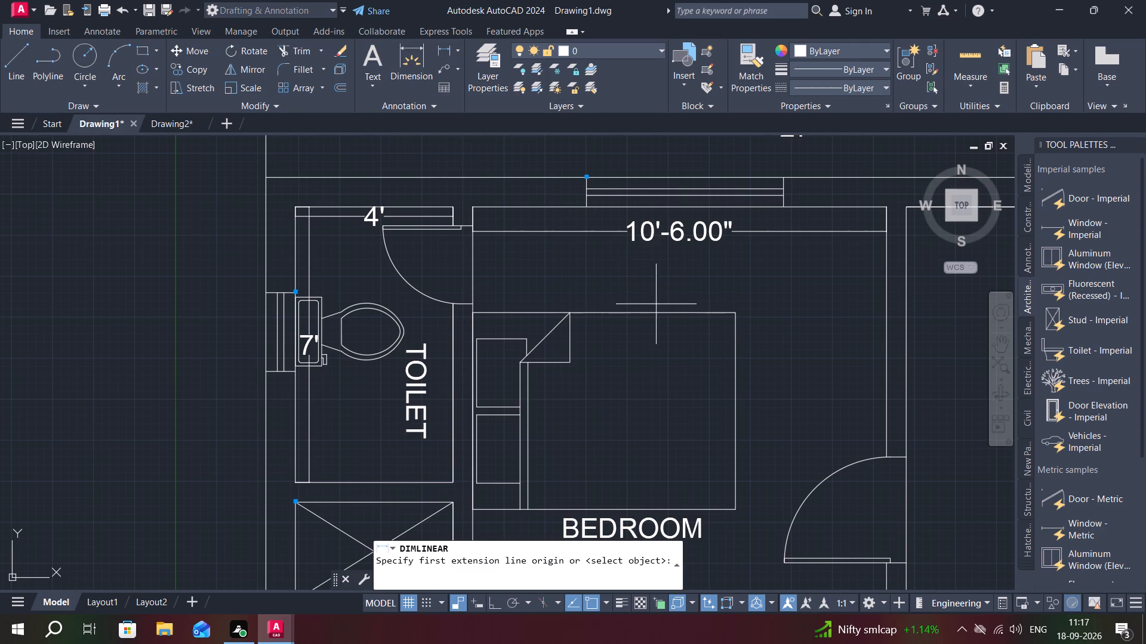
middle_click_drag(713, 334, 664, 249)
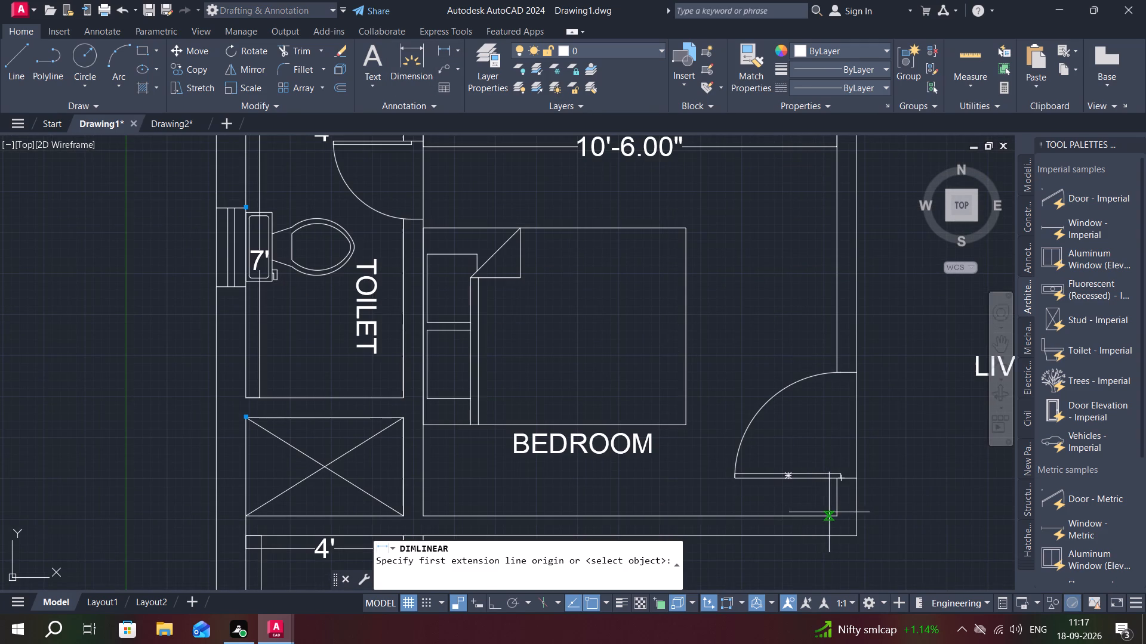
left_click(836, 518)
middle_click_drag(797, 372, 851, 524)
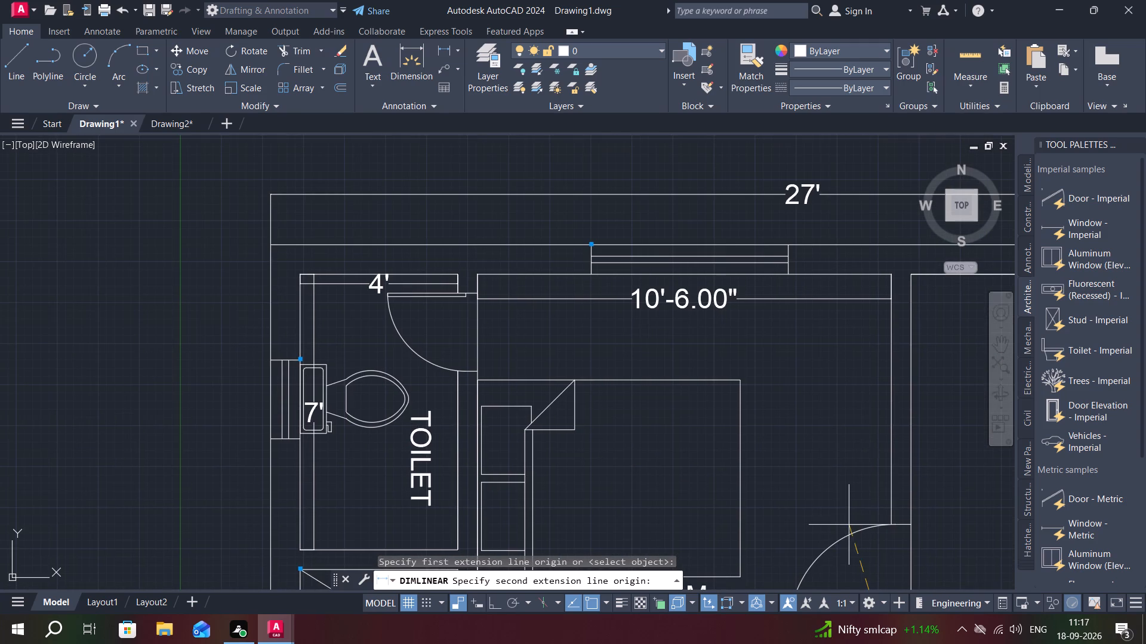
left_click(893, 273)
left_click(861, 281)
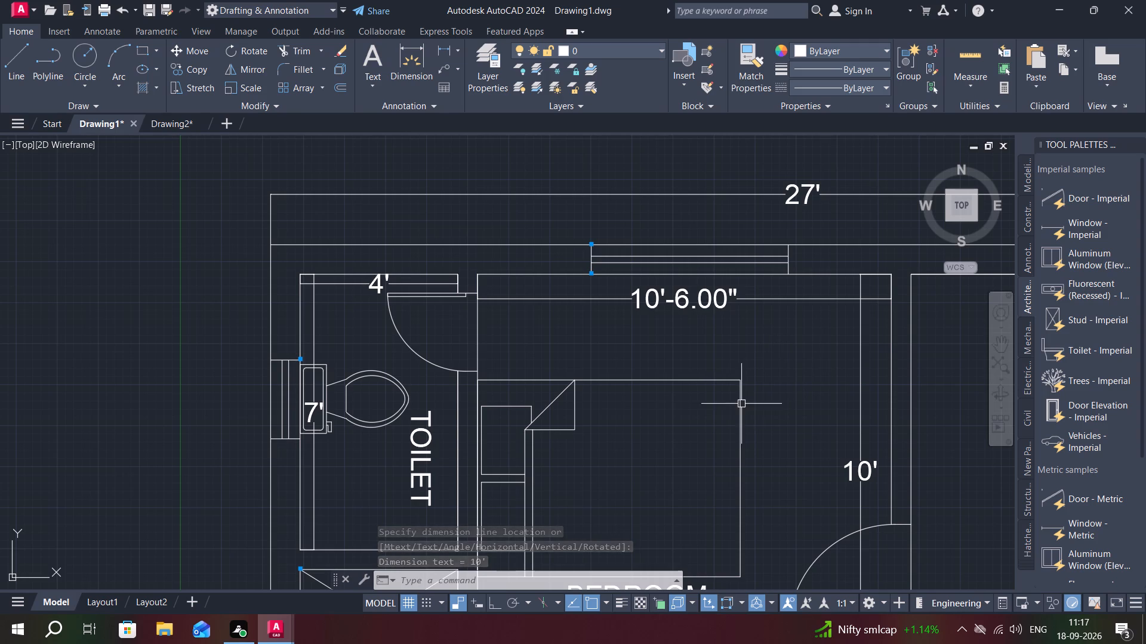
Add a vertical linear dimension from the living/dining room's inner northeast corner to its southeast corner, placed just inside the east wall.
middle_click_drag(703, 408, 676, 398)
middle_click_drag(686, 397, 687, 397)
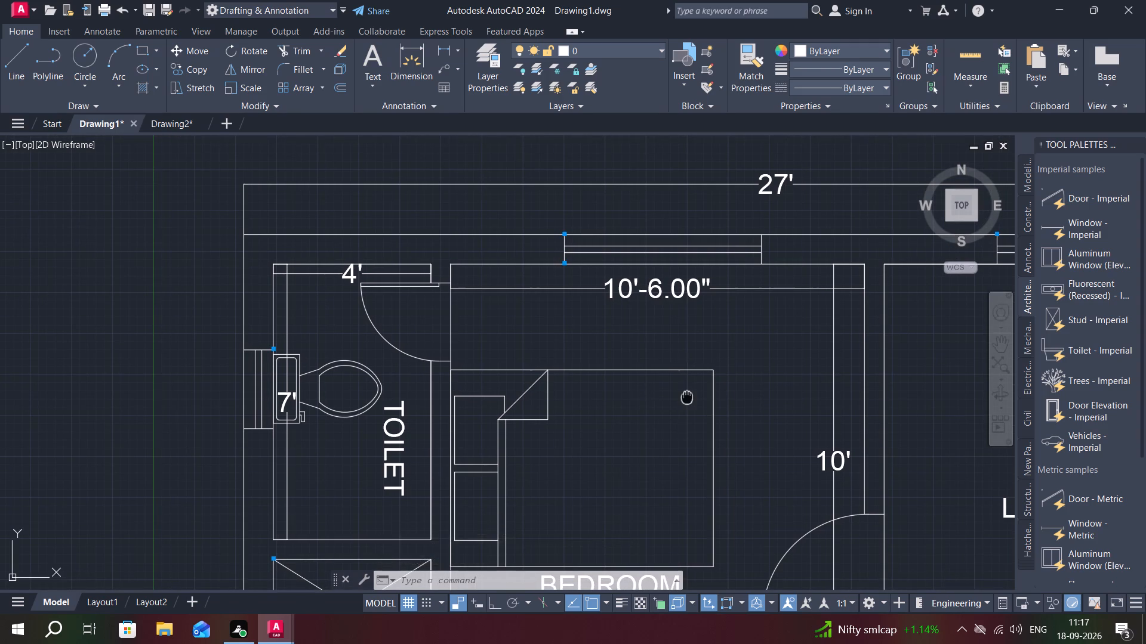
middle_click_drag(687, 397, 685, 366)
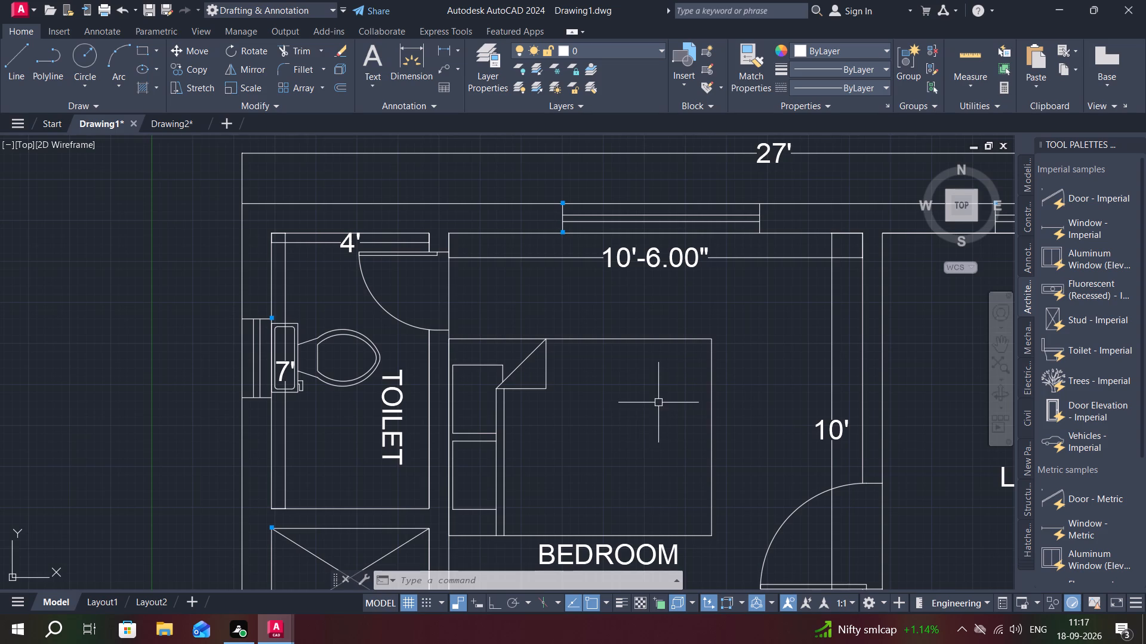
middle_click_drag(658, 402, 618, 373)
scroll(594, 408, "down", 1)
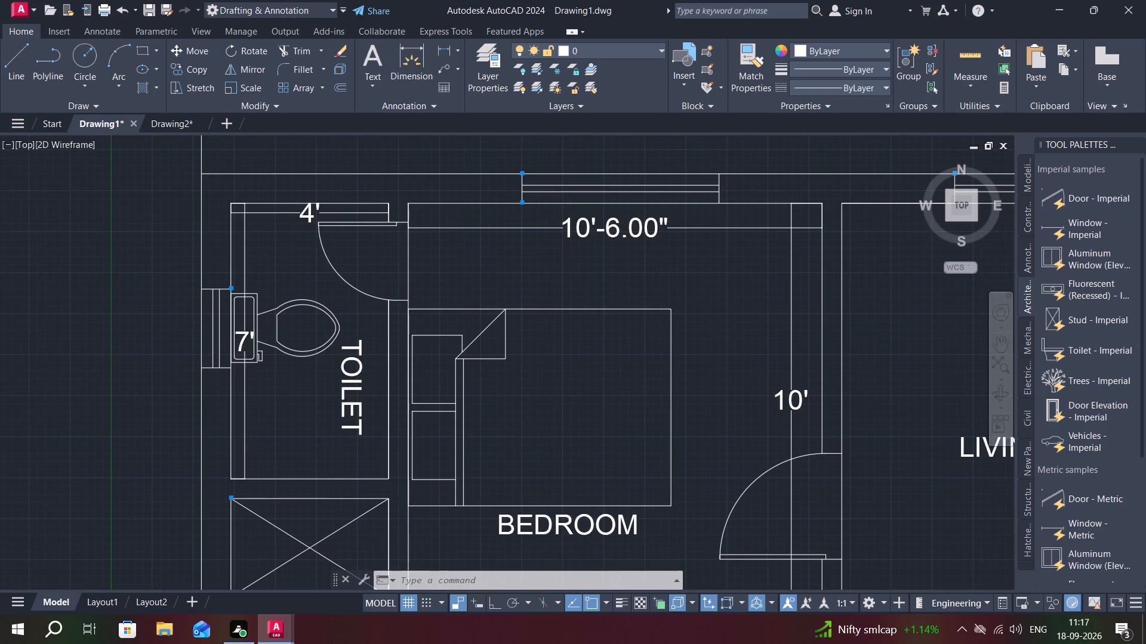
middle_click_drag(744, 420, 711, 359)
scroll(712, 349, "down", 1)
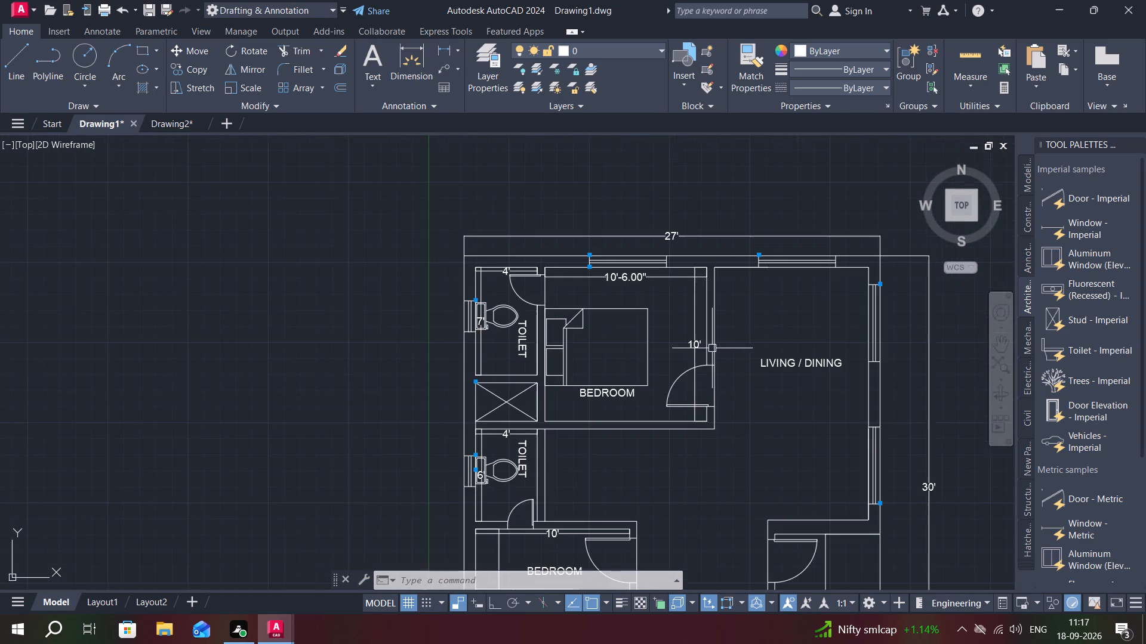
middle_click_drag(703, 348, 673, 327)
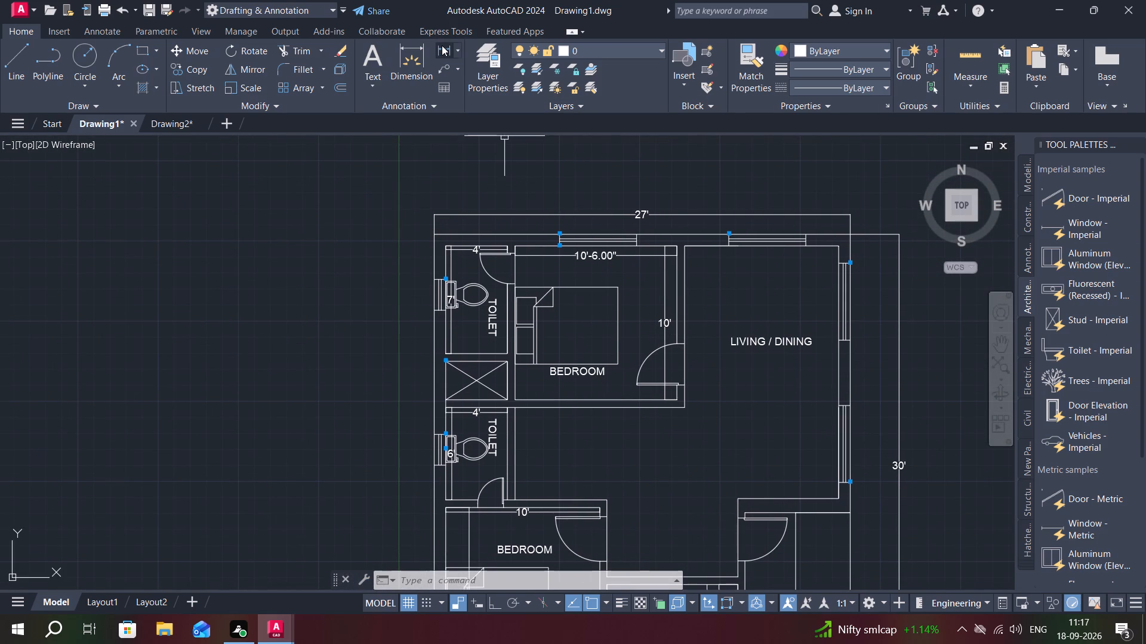
left_click(442, 45)
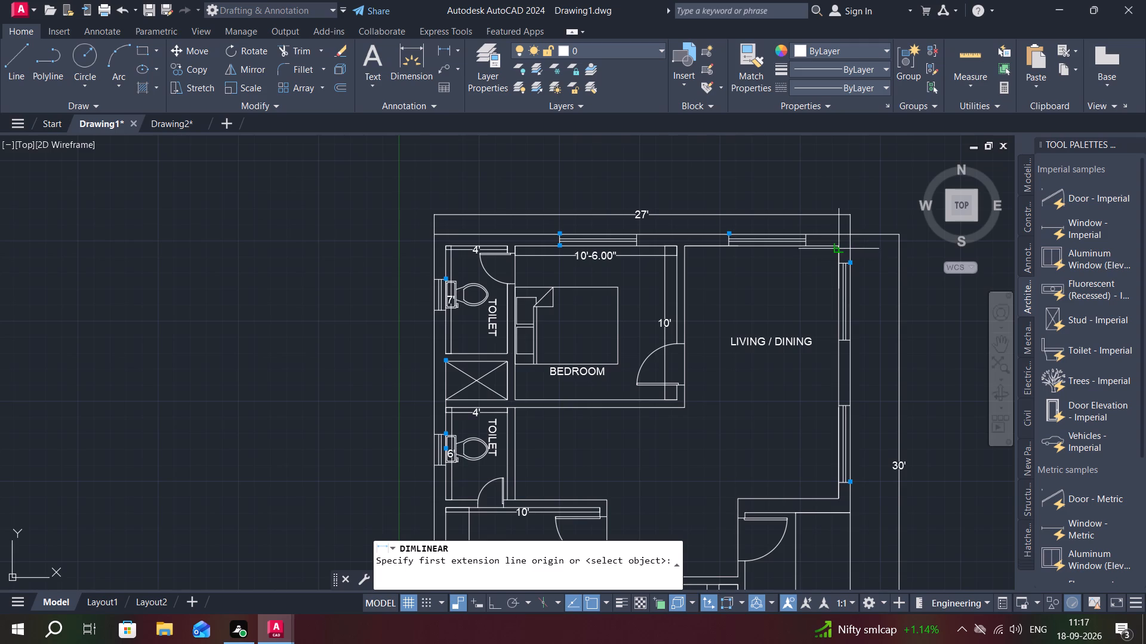
left_click(837, 249)
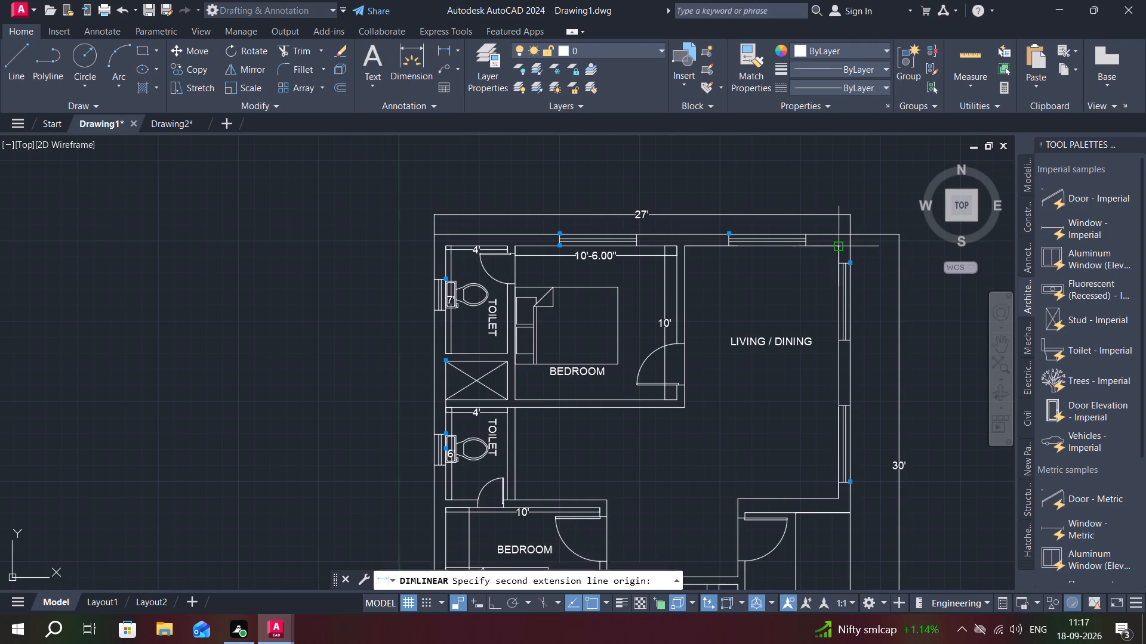
left_click(839, 494)
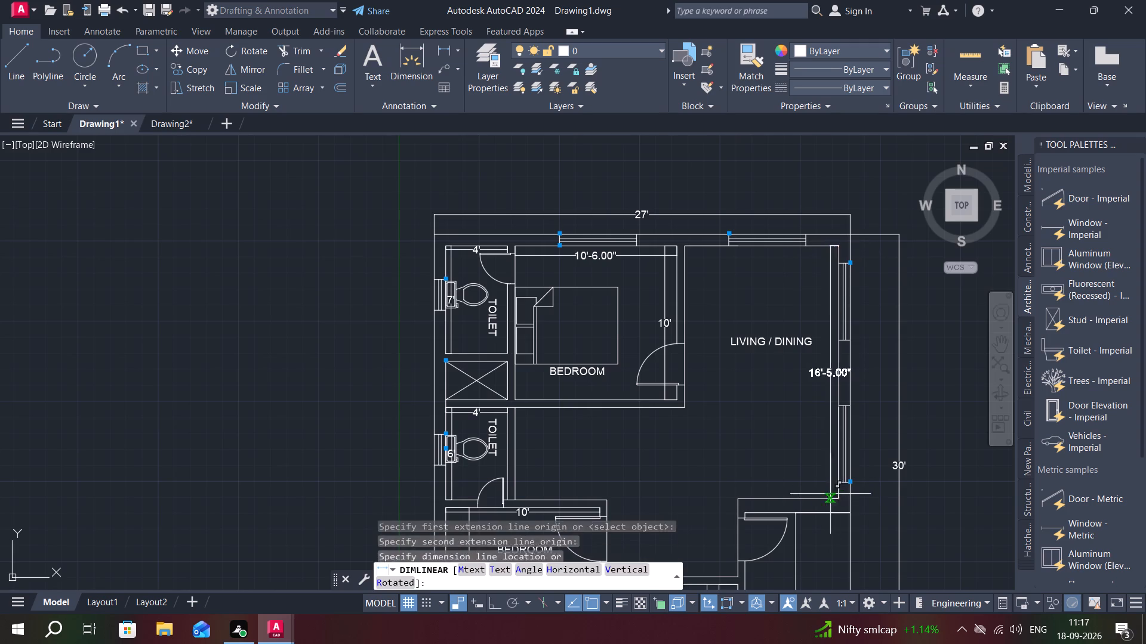
left_click(814, 487)
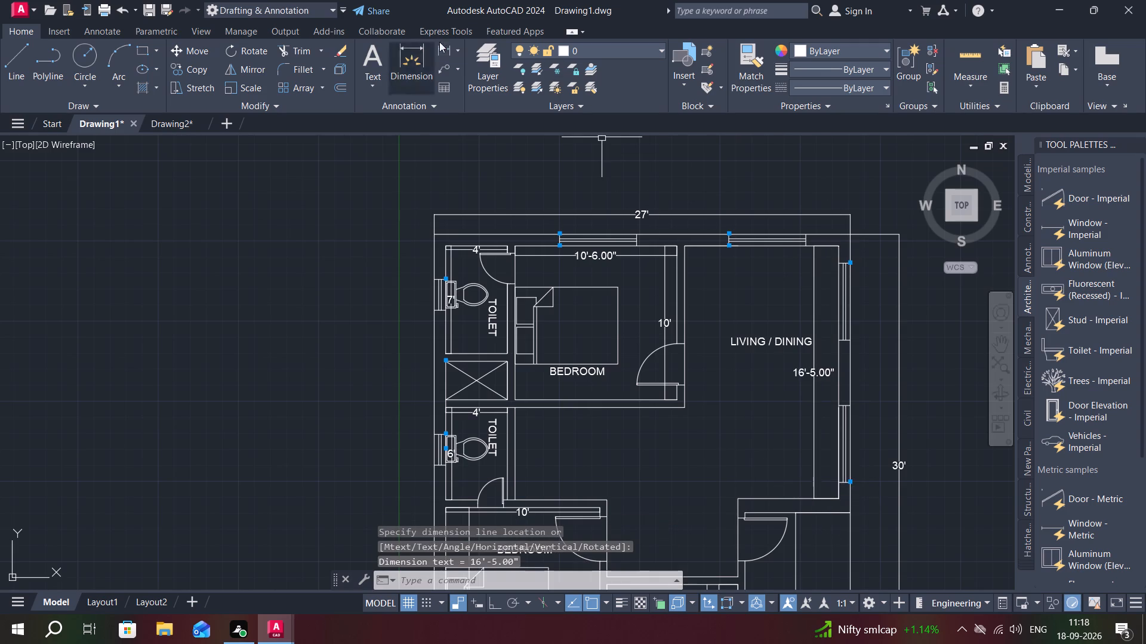
Add a linear dimension across the living/dining room's inner width, placed above the room label.
left_click(446, 47)
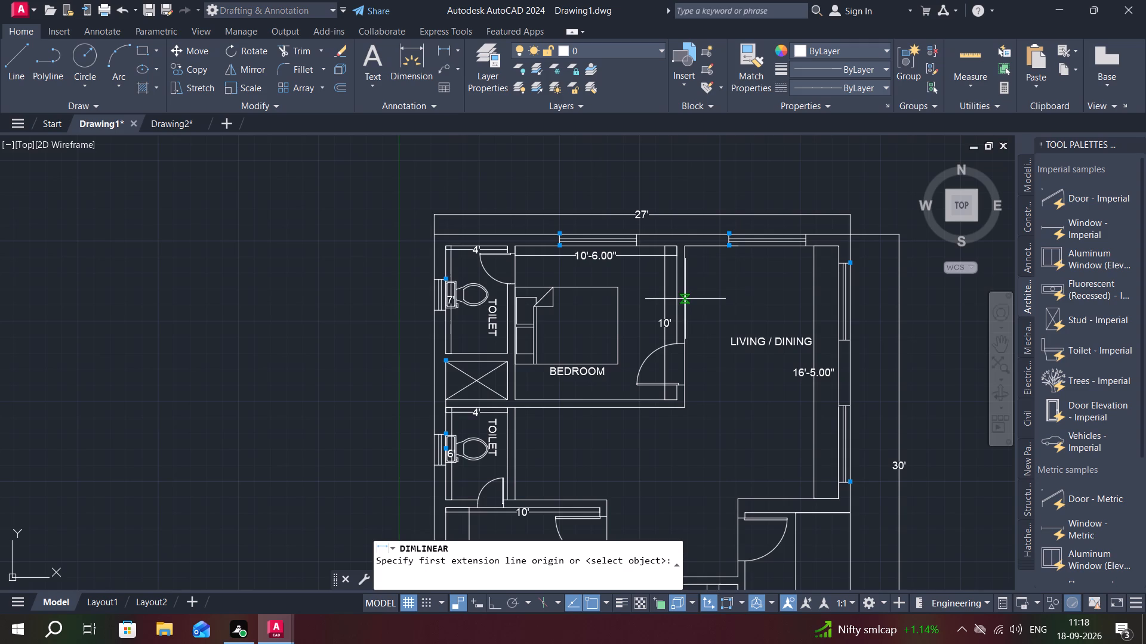
left_click(685, 296)
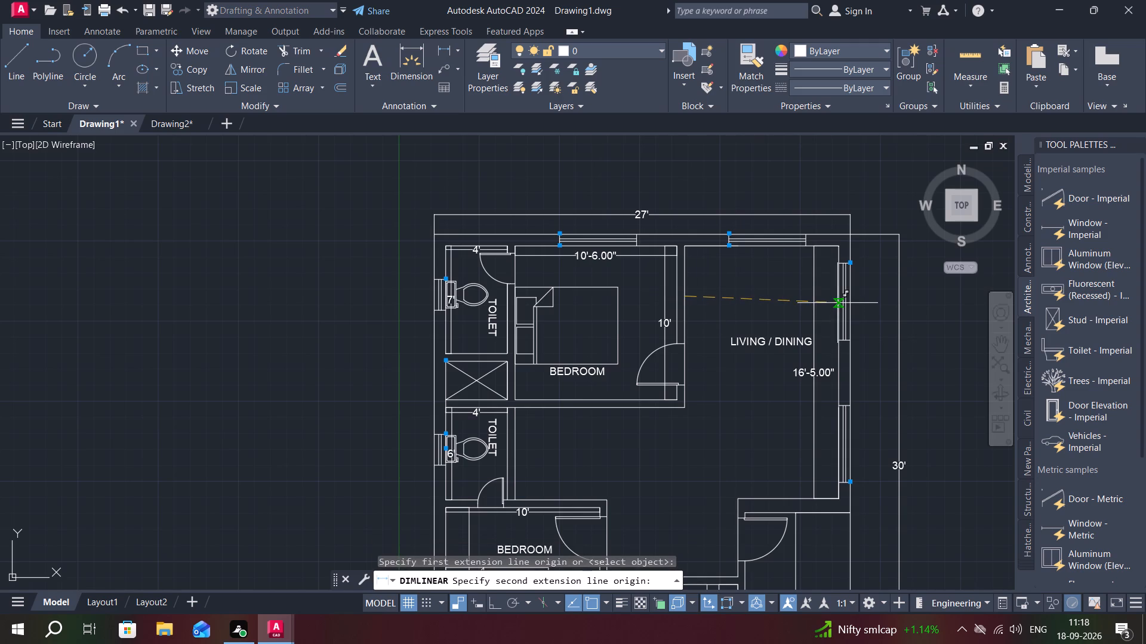
left_click(837, 293)
left_click(837, 293)
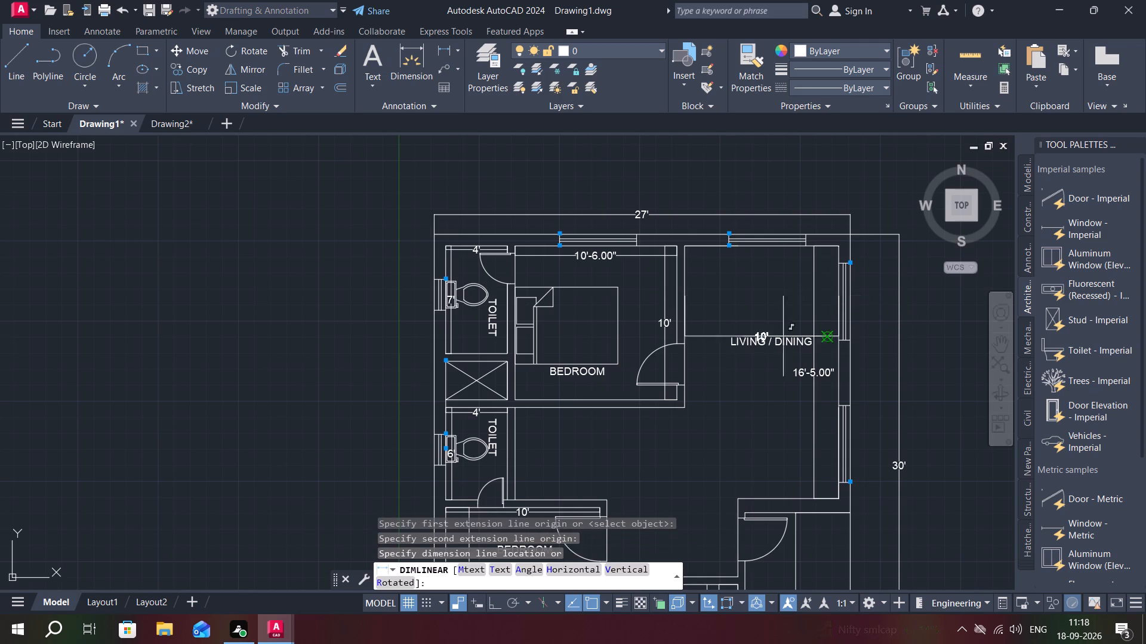
left_click(744, 300)
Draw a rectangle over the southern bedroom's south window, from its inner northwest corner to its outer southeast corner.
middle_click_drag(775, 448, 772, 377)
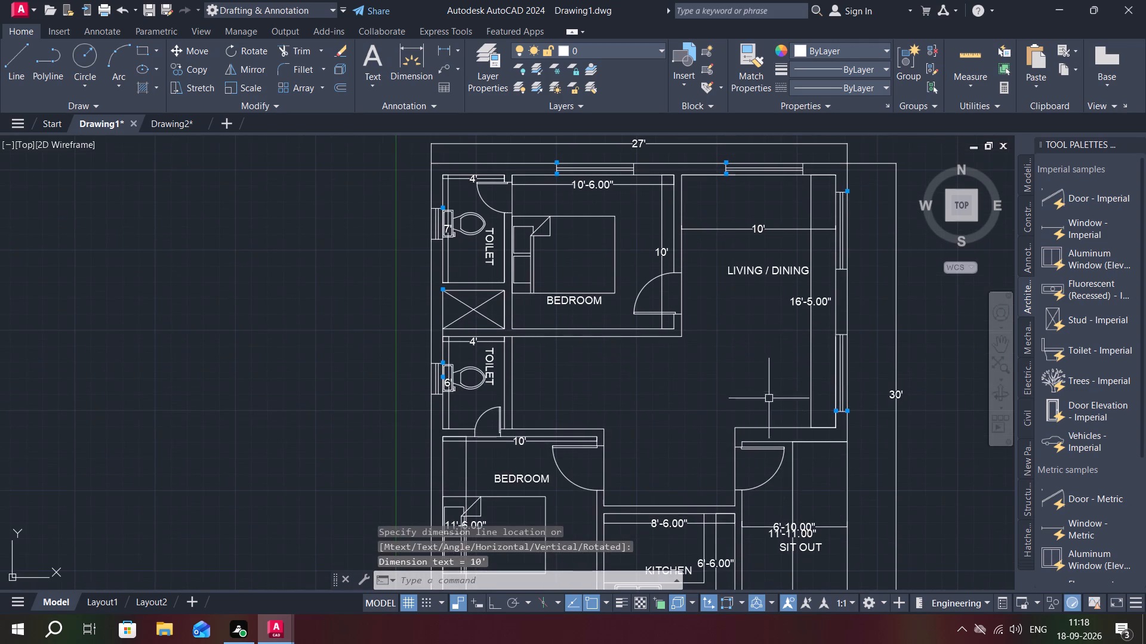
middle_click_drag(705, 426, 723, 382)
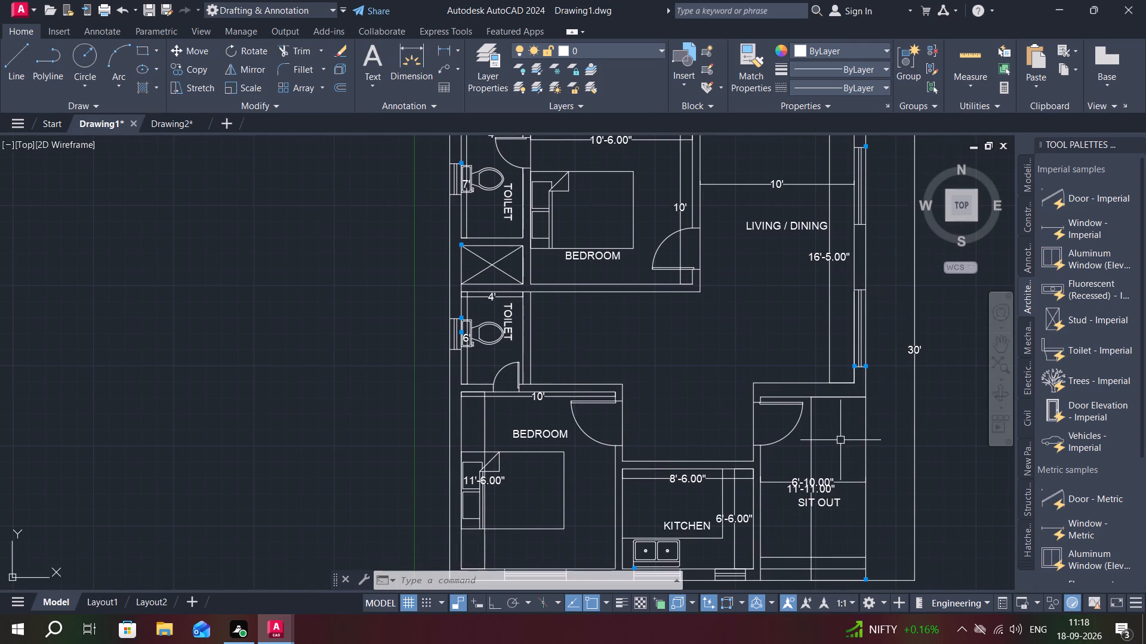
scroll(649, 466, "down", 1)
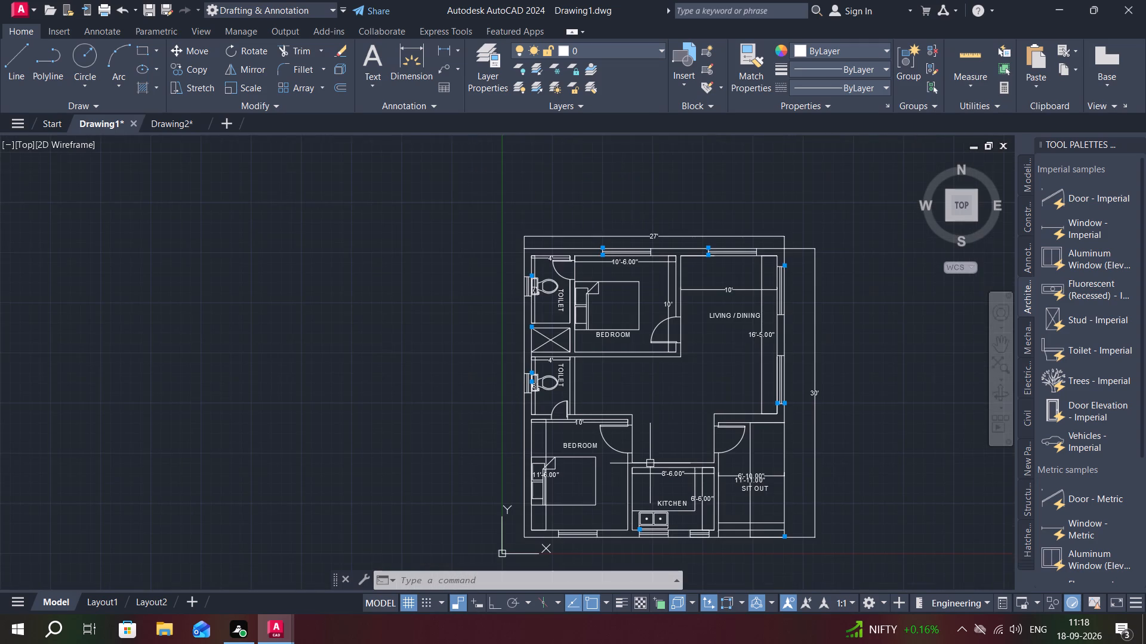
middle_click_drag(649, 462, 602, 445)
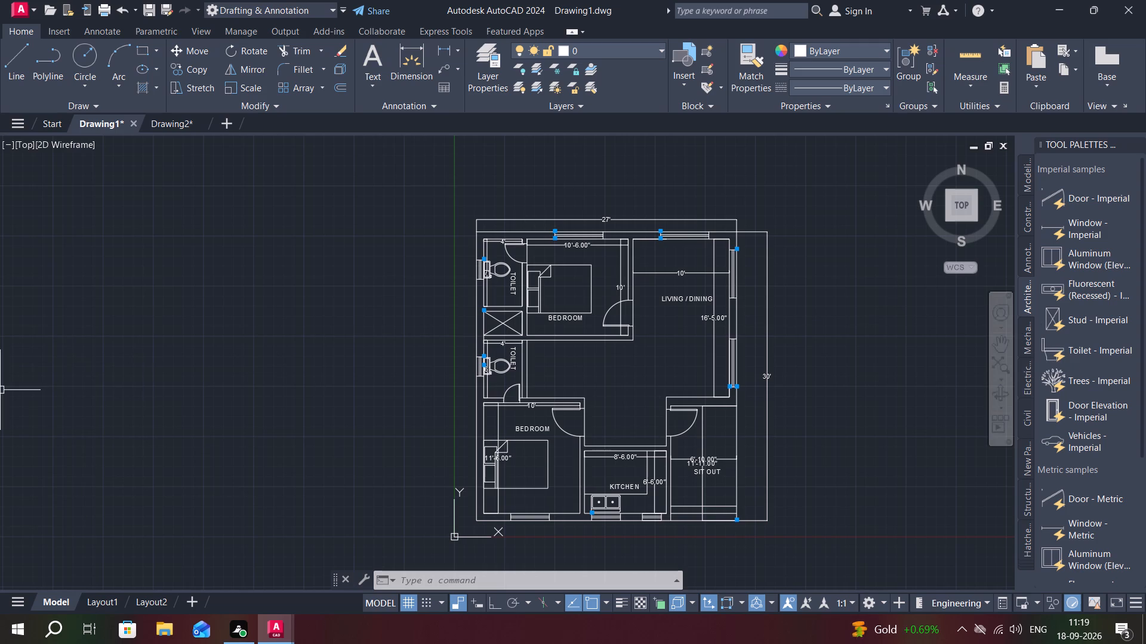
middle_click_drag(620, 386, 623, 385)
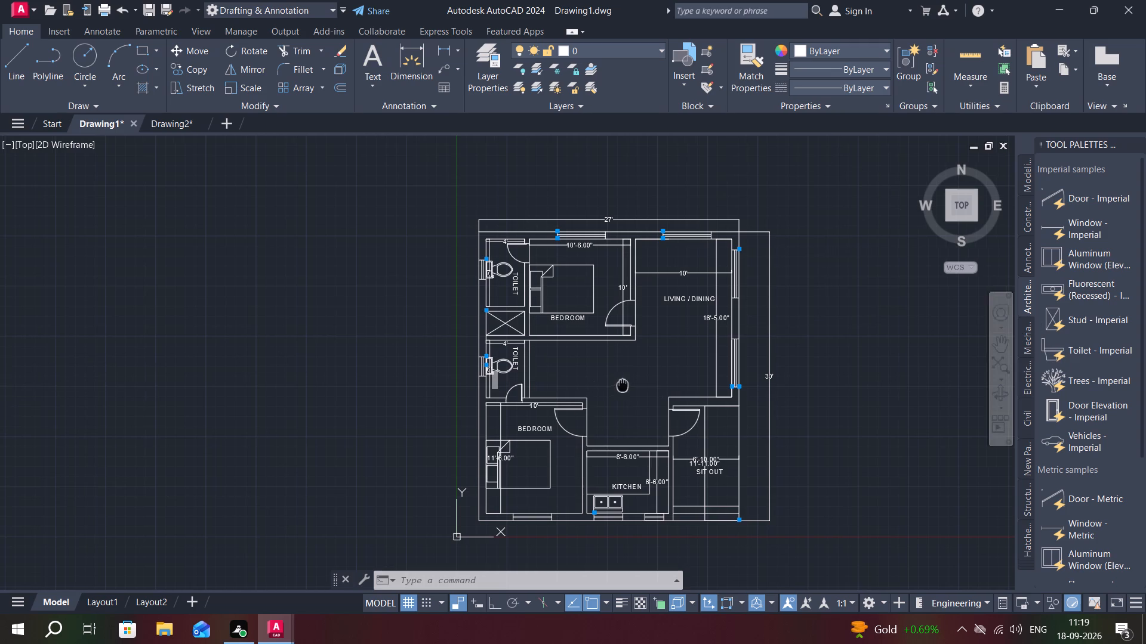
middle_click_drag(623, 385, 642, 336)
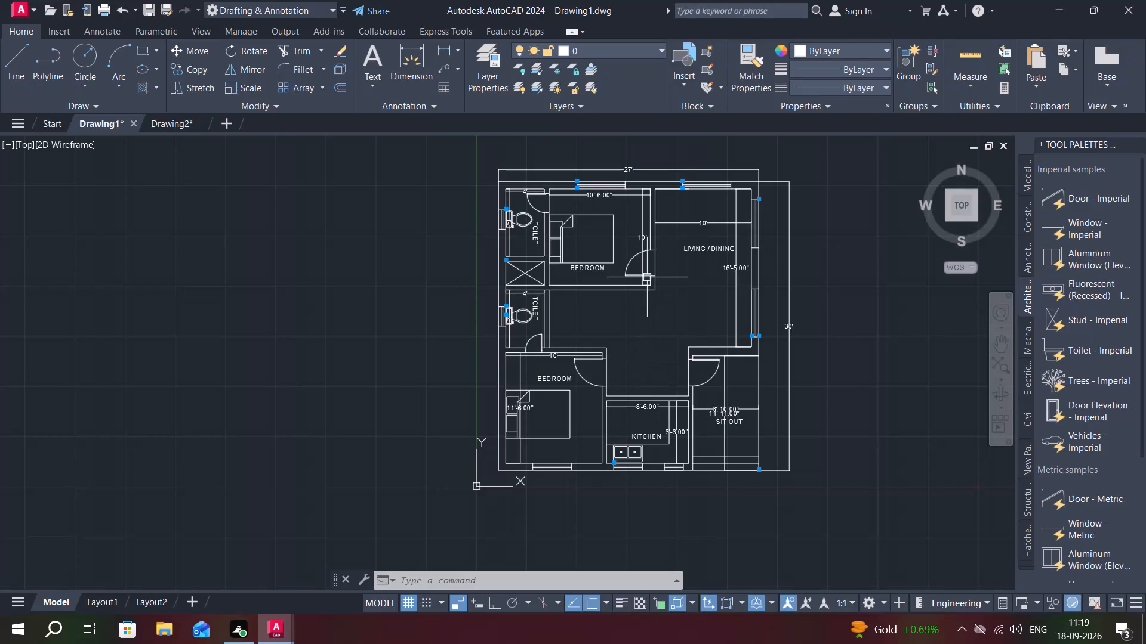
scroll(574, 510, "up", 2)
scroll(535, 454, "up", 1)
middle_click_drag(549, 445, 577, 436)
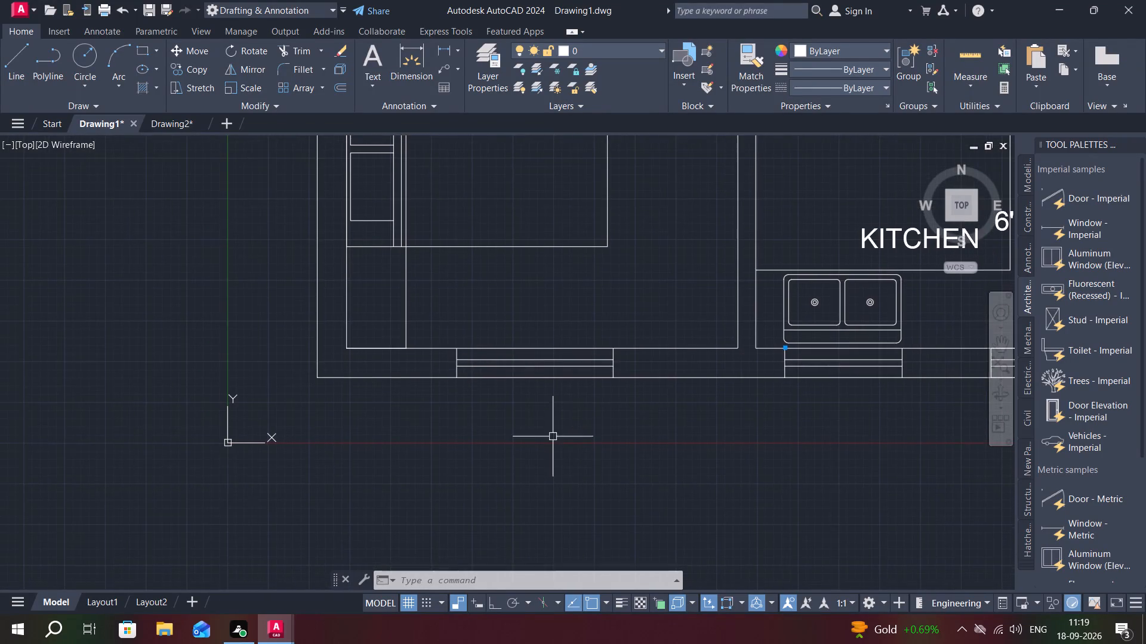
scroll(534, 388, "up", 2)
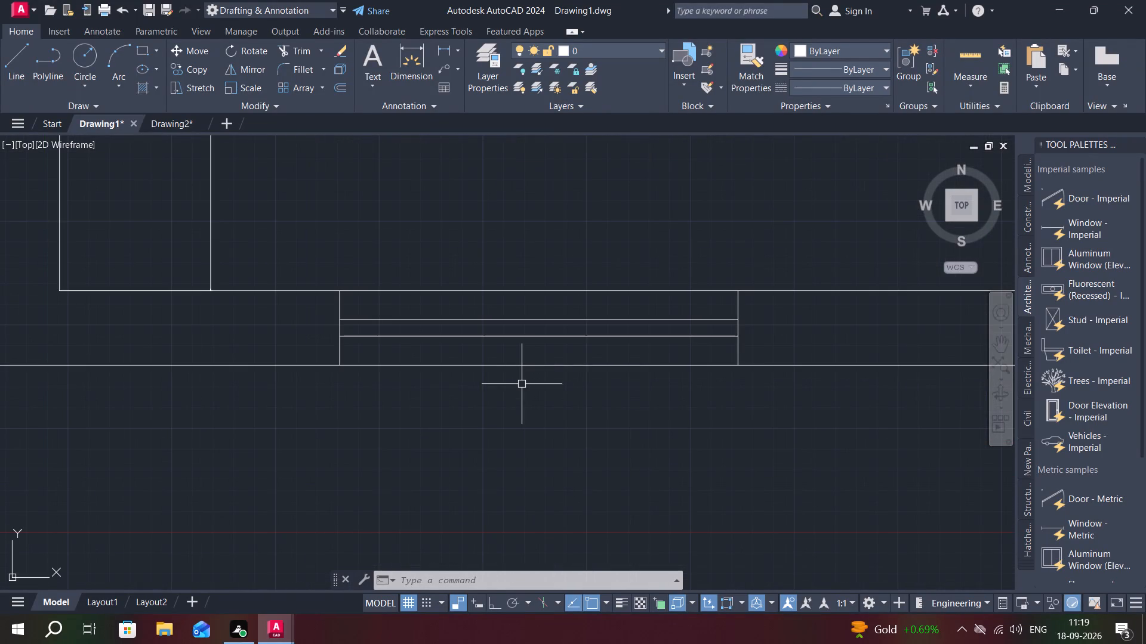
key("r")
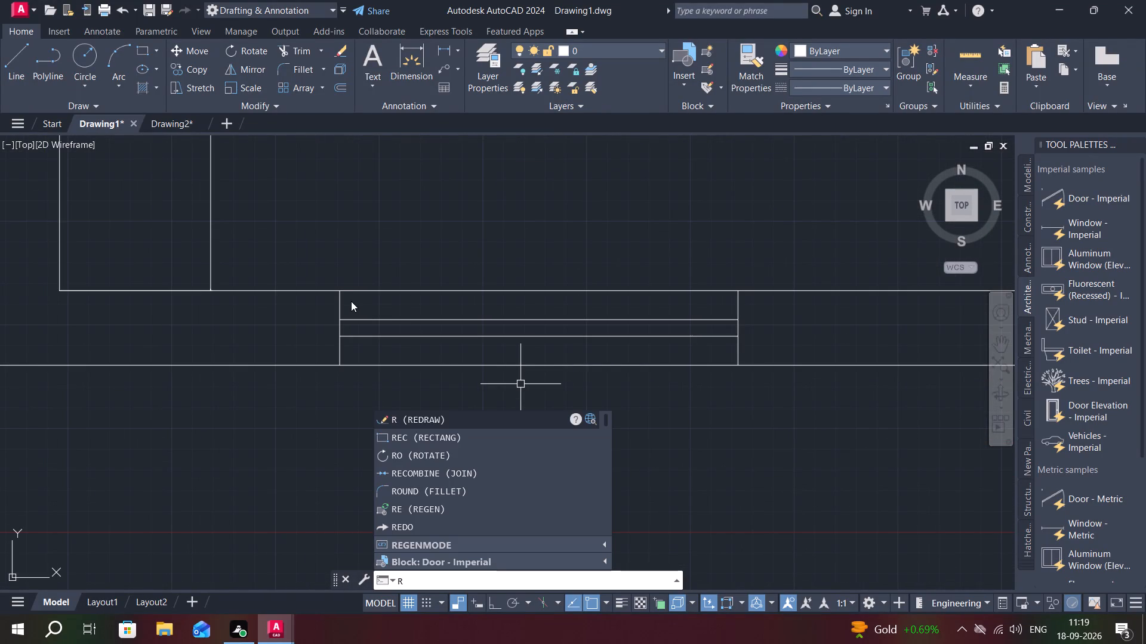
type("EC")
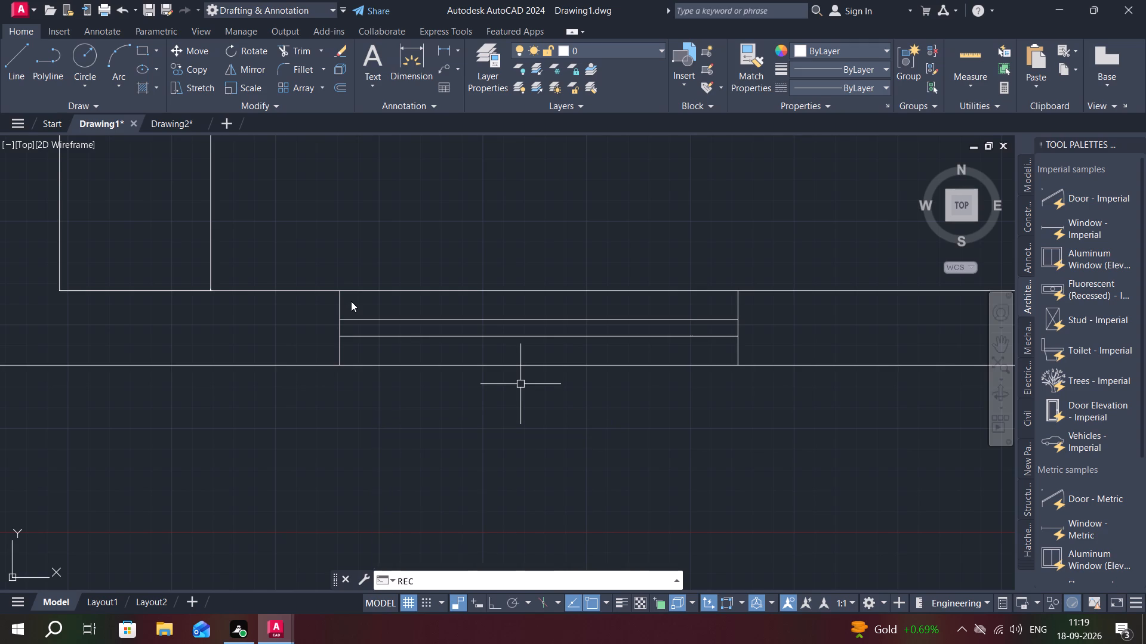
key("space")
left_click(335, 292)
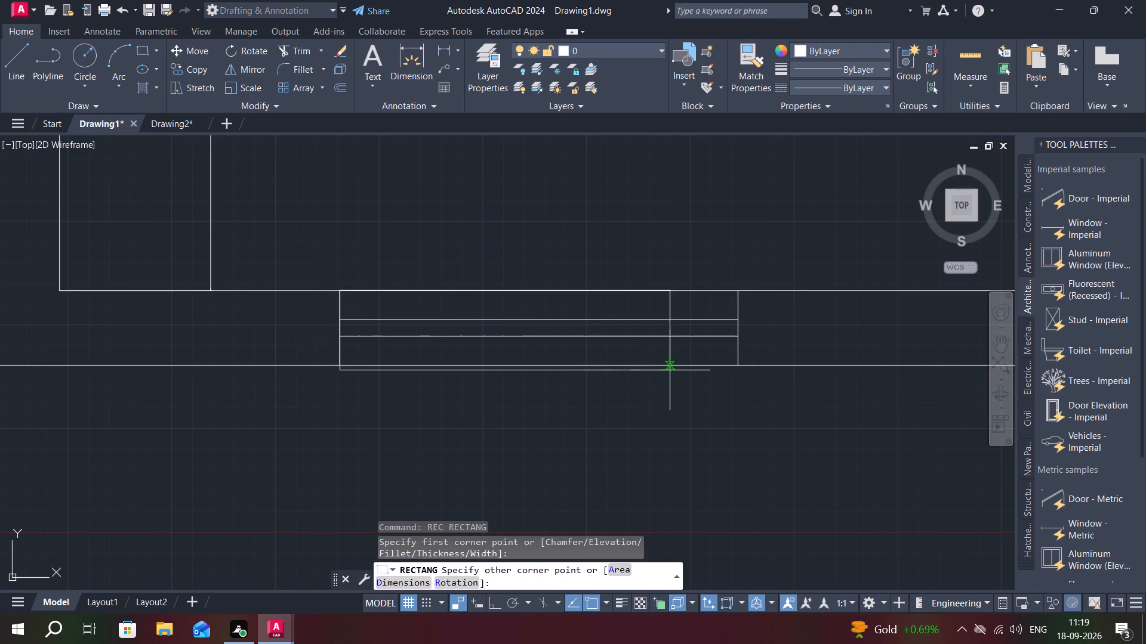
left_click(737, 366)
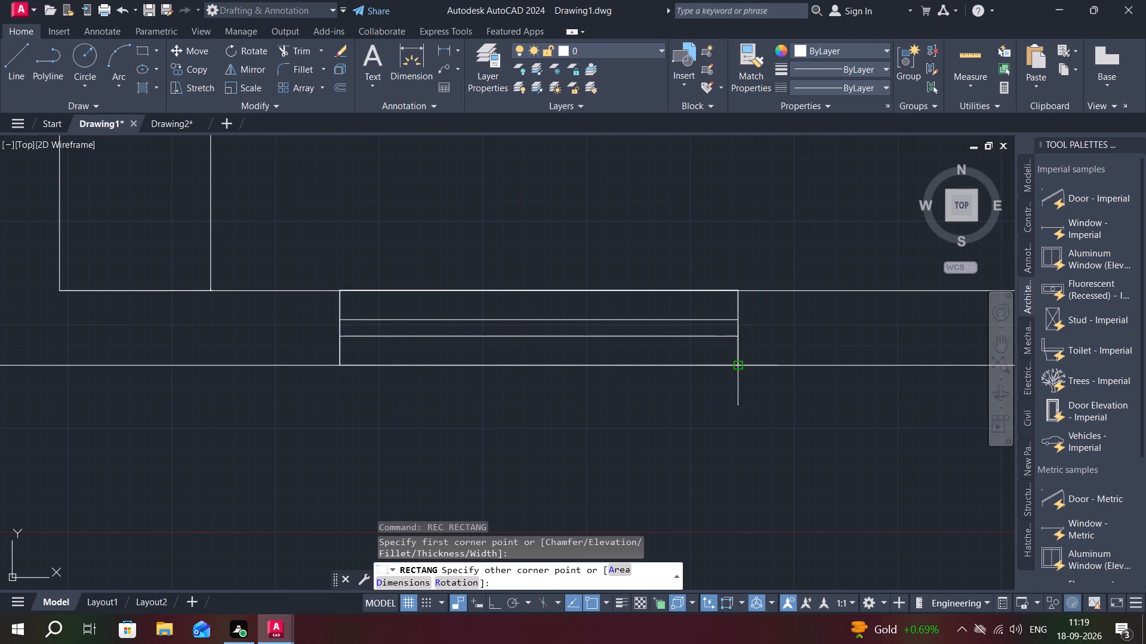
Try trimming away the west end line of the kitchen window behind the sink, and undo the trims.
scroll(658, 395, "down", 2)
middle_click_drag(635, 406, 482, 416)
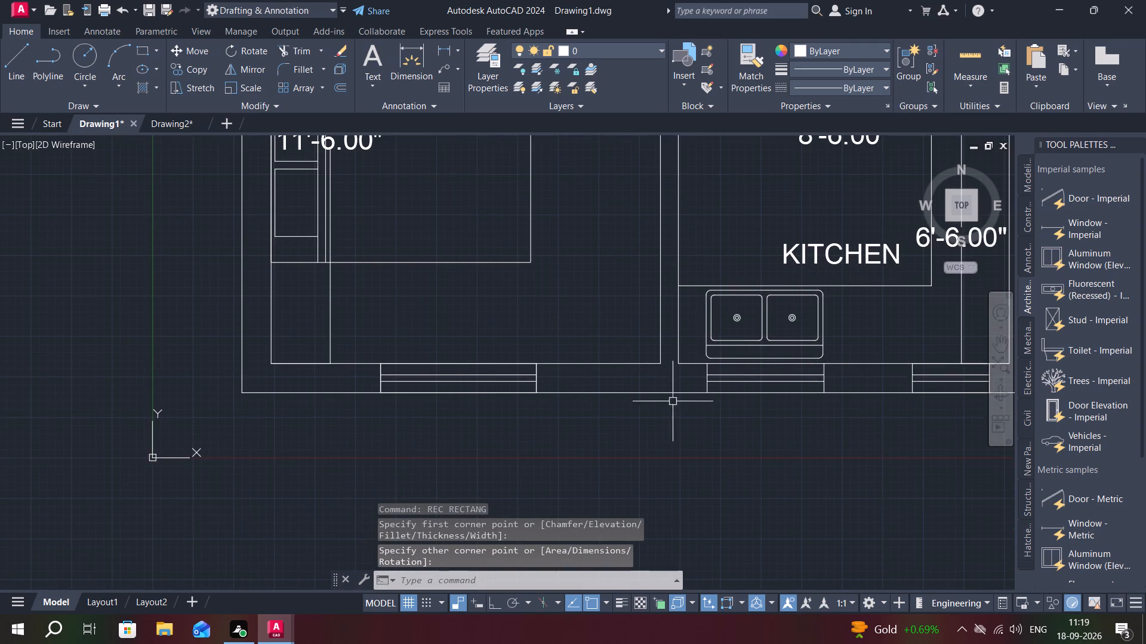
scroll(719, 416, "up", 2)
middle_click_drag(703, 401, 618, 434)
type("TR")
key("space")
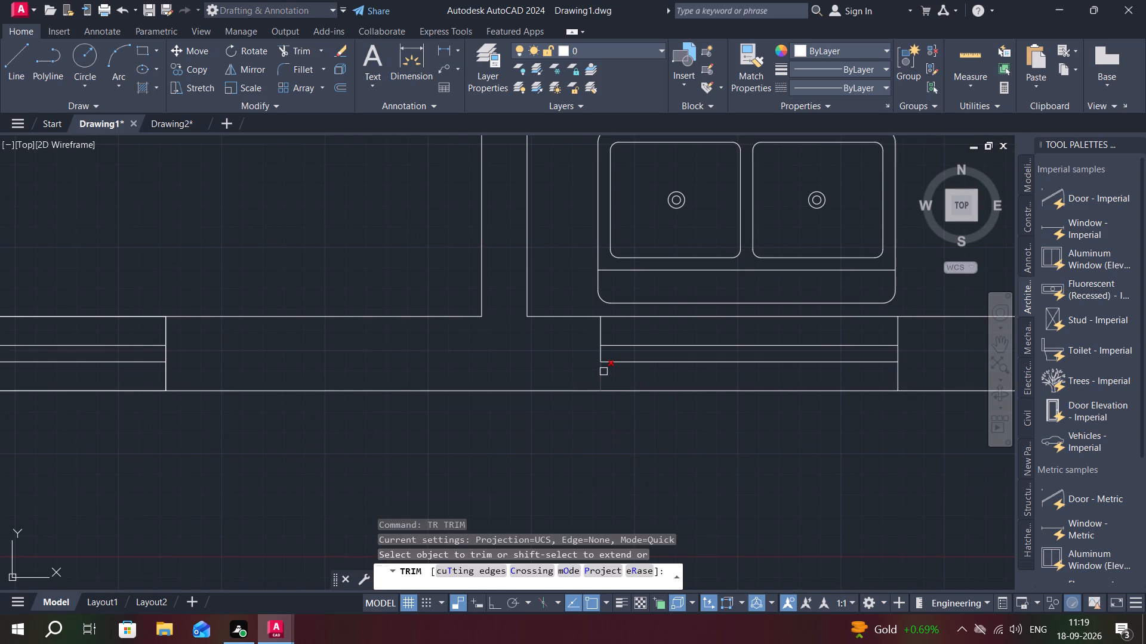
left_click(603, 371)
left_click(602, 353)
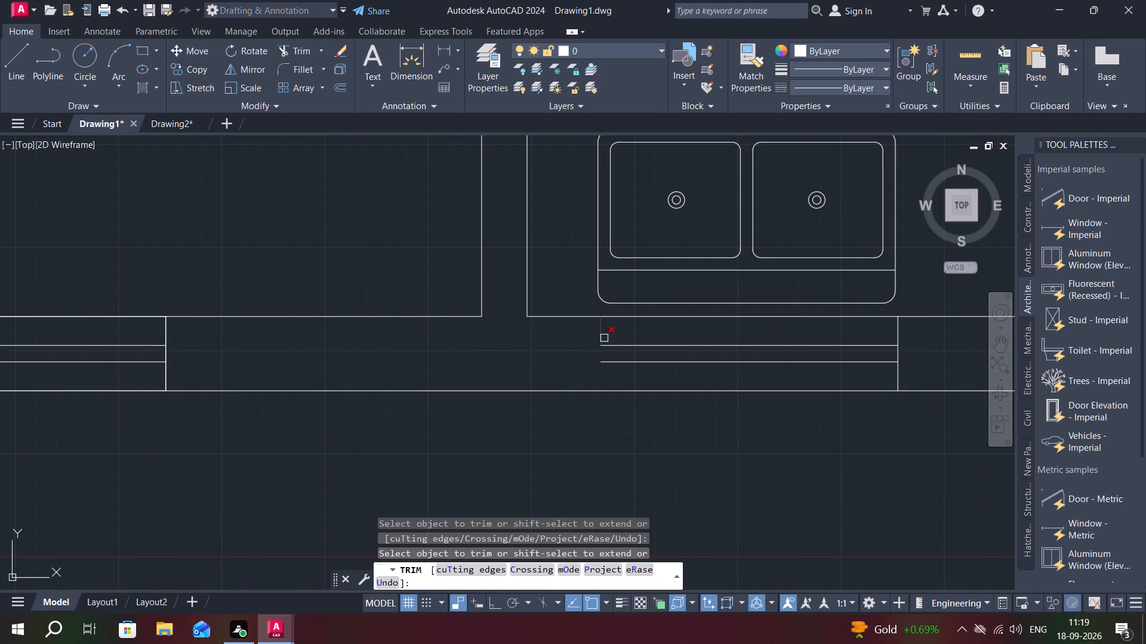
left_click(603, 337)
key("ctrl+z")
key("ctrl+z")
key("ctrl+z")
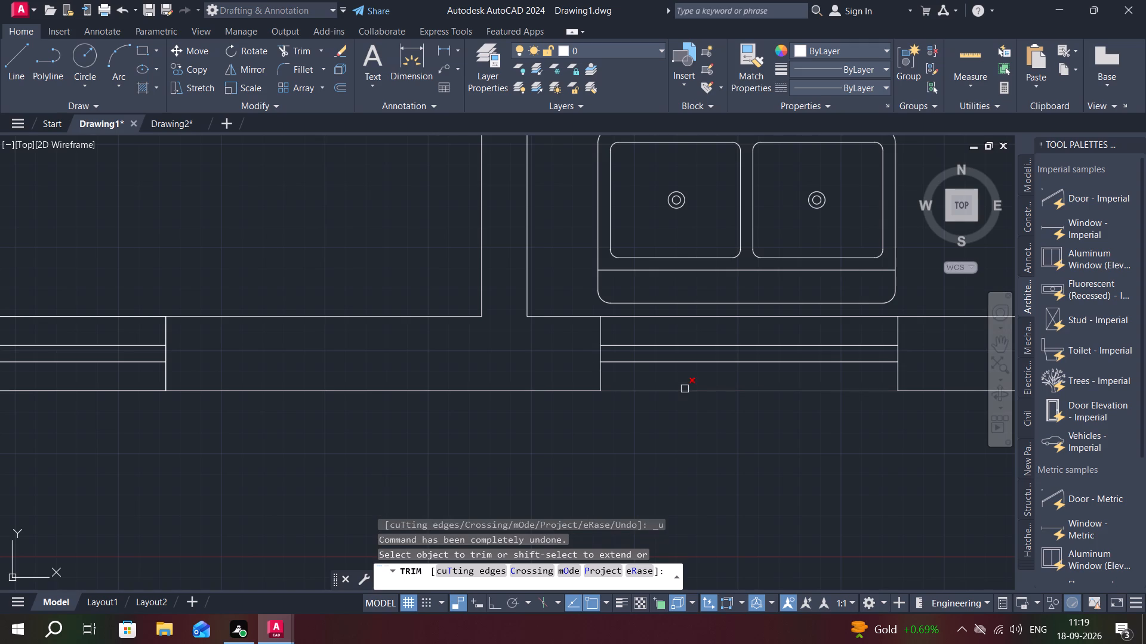
Trim the south wall's inner and outer lines across the kitchen sink window, along with the window's west and east end lines.
left_click(685, 389)
left_click(691, 317)
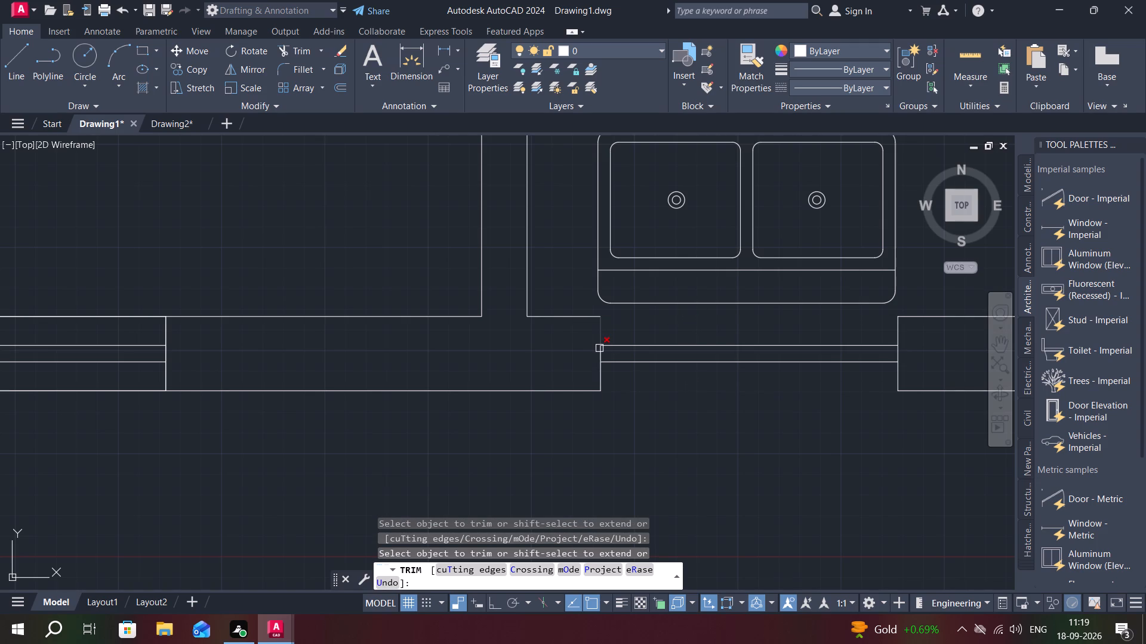
left_click(599, 350)
left_click(600, 339)
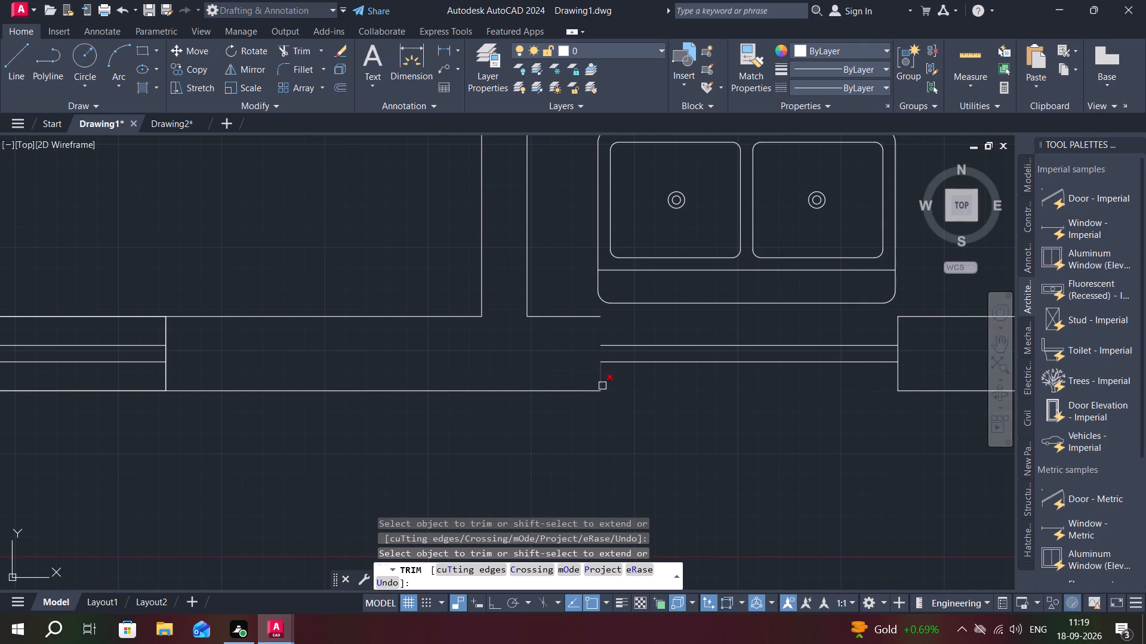
left_click(601, 379)
left_click(900, 373)
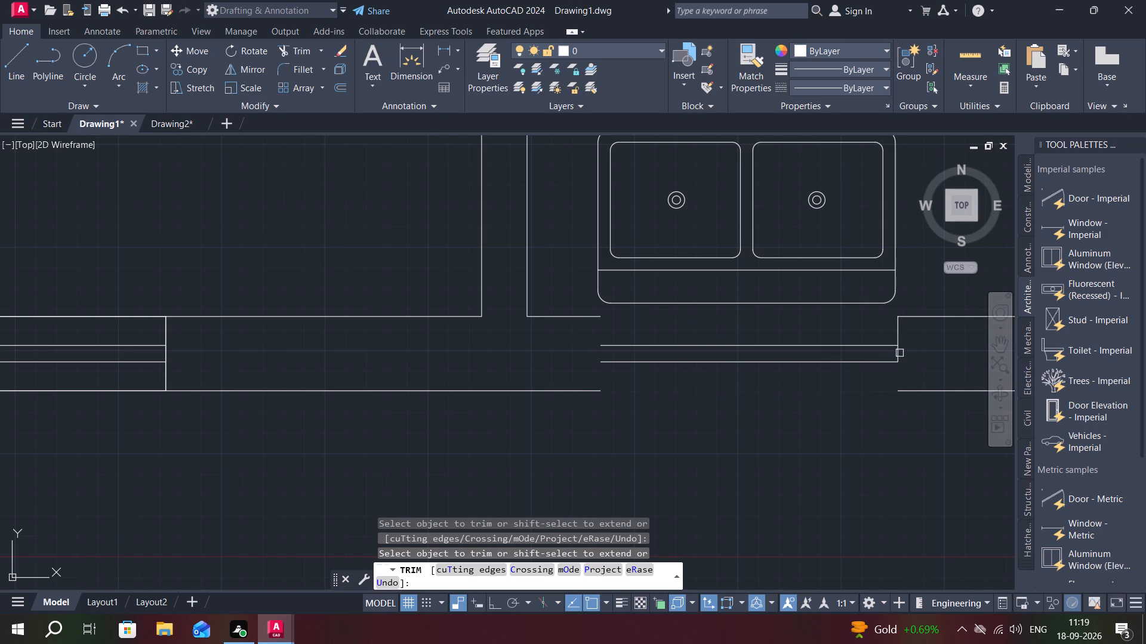
left_click(899, 352)
left_click(898, 336)
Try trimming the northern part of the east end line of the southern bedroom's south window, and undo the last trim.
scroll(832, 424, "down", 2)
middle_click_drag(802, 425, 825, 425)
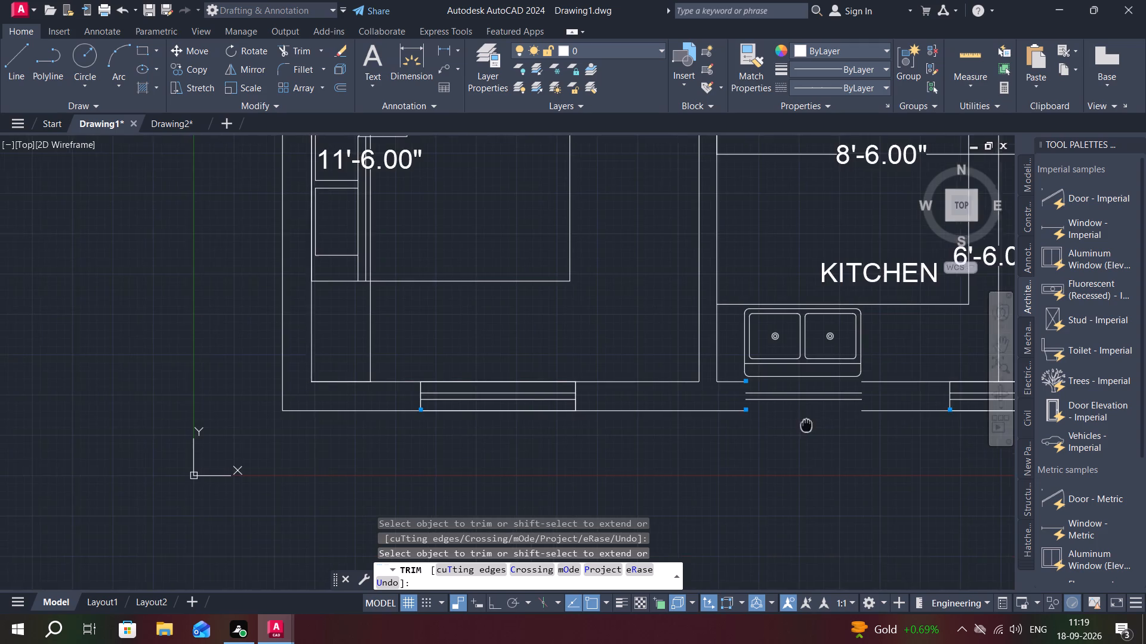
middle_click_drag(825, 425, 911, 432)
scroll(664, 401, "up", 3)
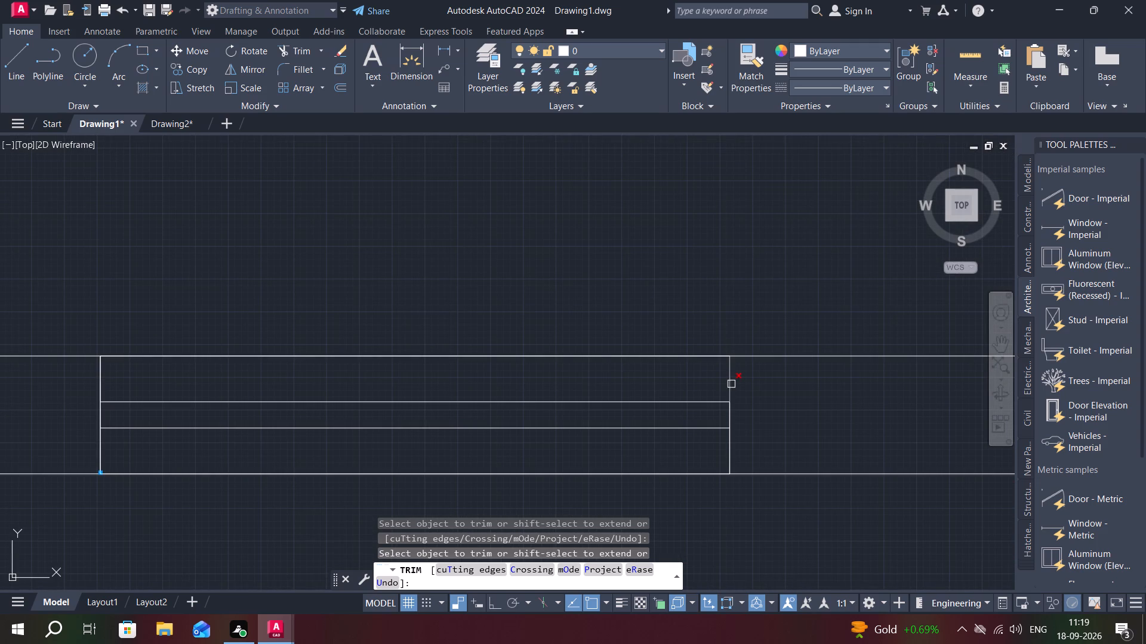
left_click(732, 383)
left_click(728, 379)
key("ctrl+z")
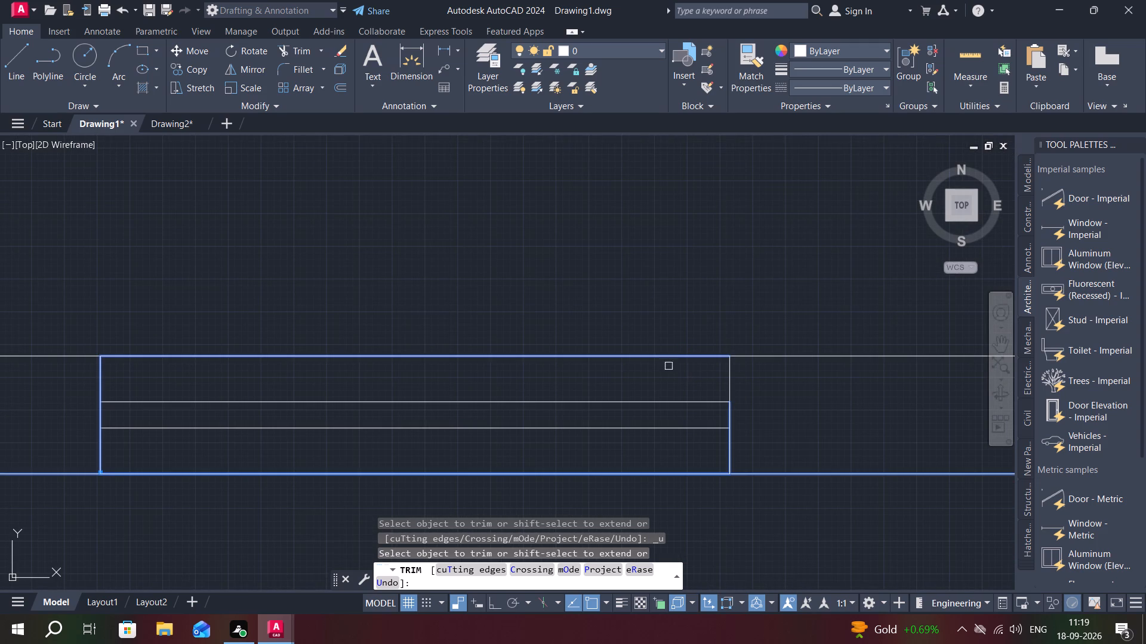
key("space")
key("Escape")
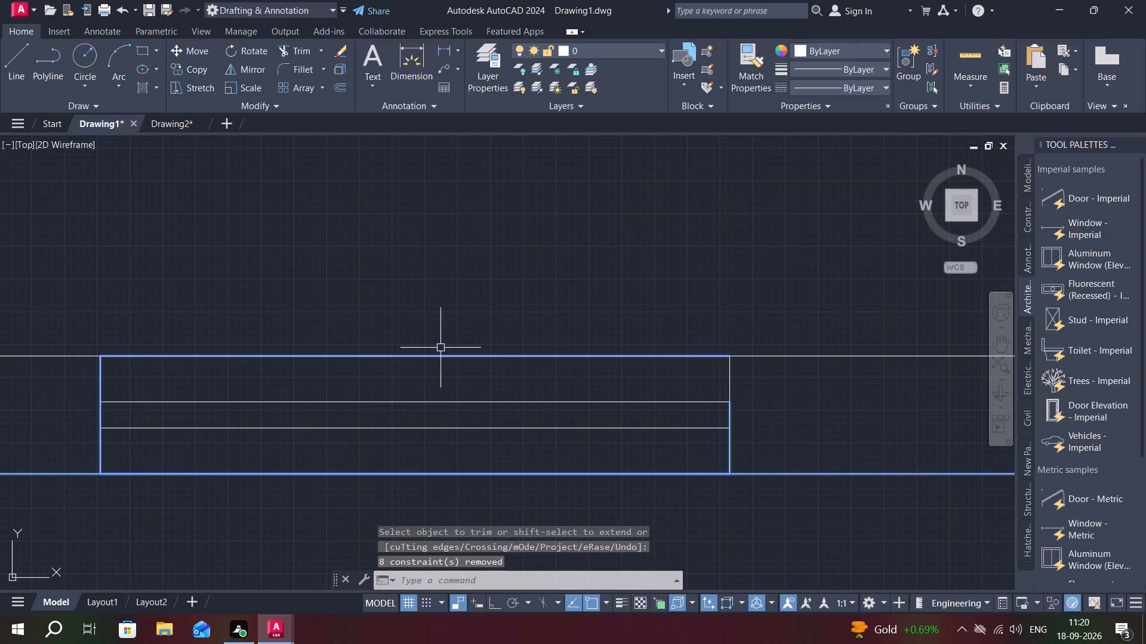
Trim the overlapping inner and outer lines of the south wall across the southern bedroom's window opening.
key("space")
left_click(452, 357)
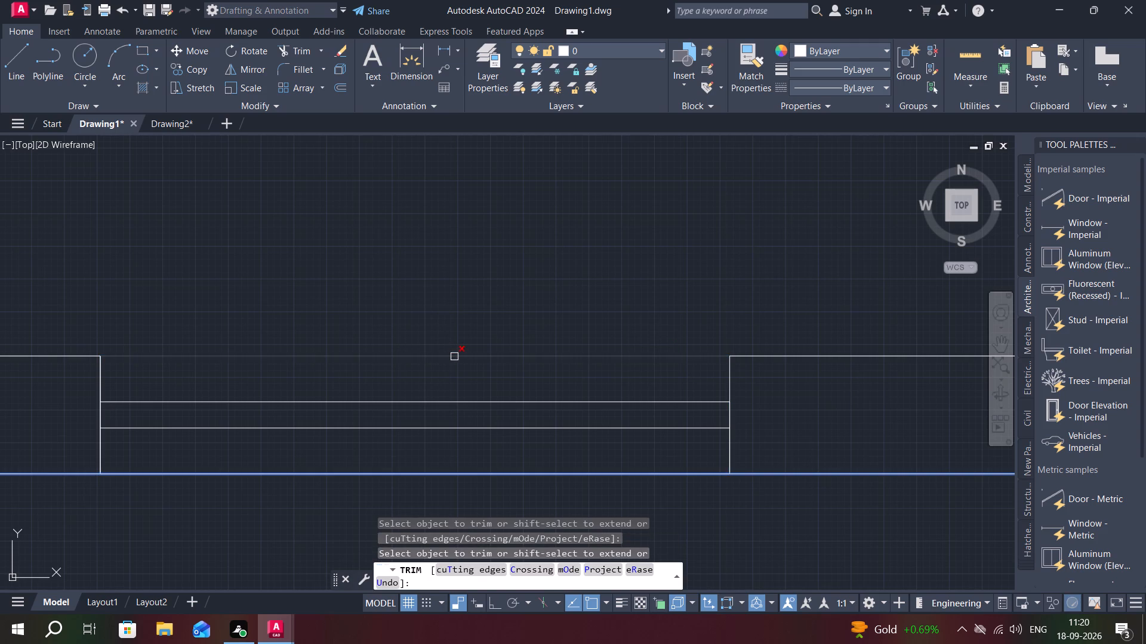
left_click(455, 357)
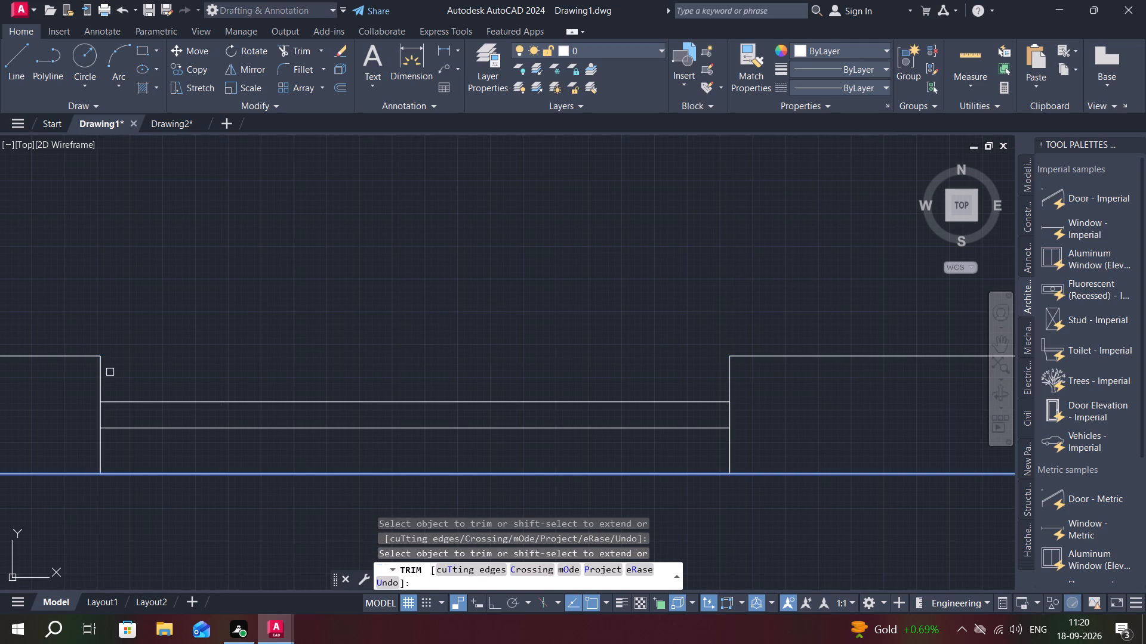
left_click(100, 374)
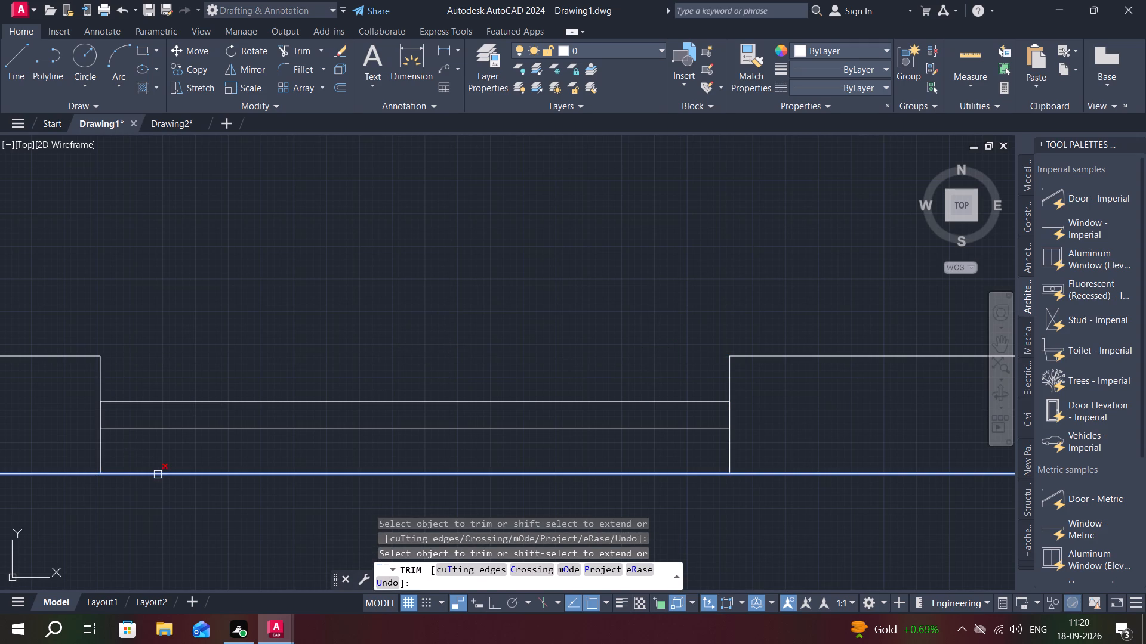
left_click(159, 475)
left_click(192, 472)
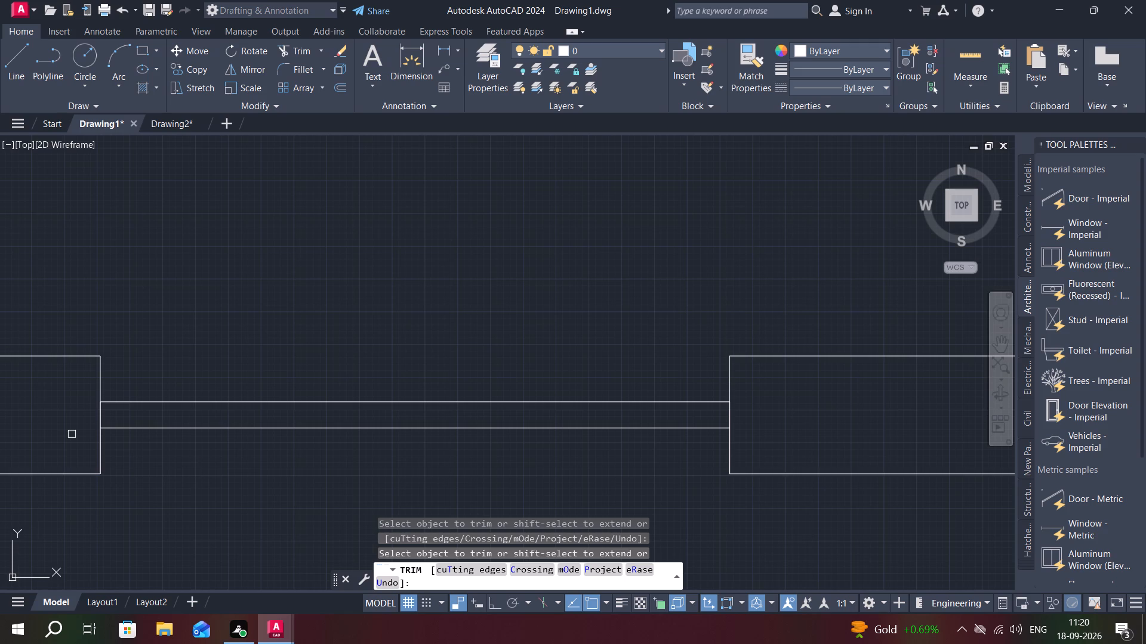
Trim away all segments of the west and east end lines of the southern bedroom's south window.
left_click(100, 447)
left_click(101, 416)
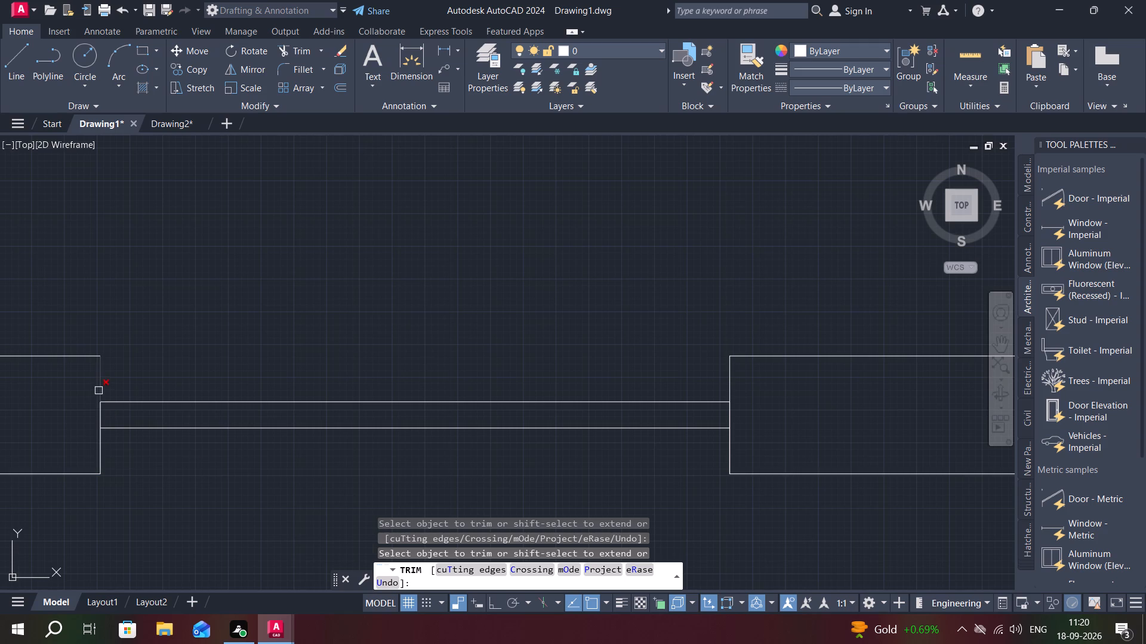
left_click(98, 389)
left_click(100, 414)
left_click(99, 439)
left_click(732, 451)
left_click(729, 417)
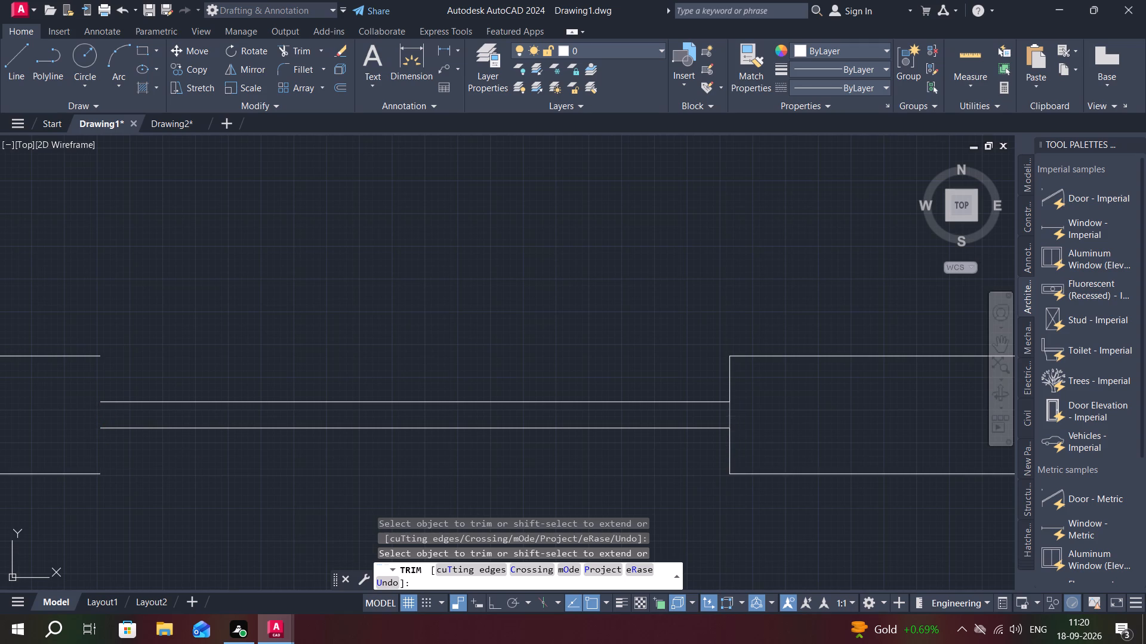
left_click(726, 390)
left_click(728, 415)
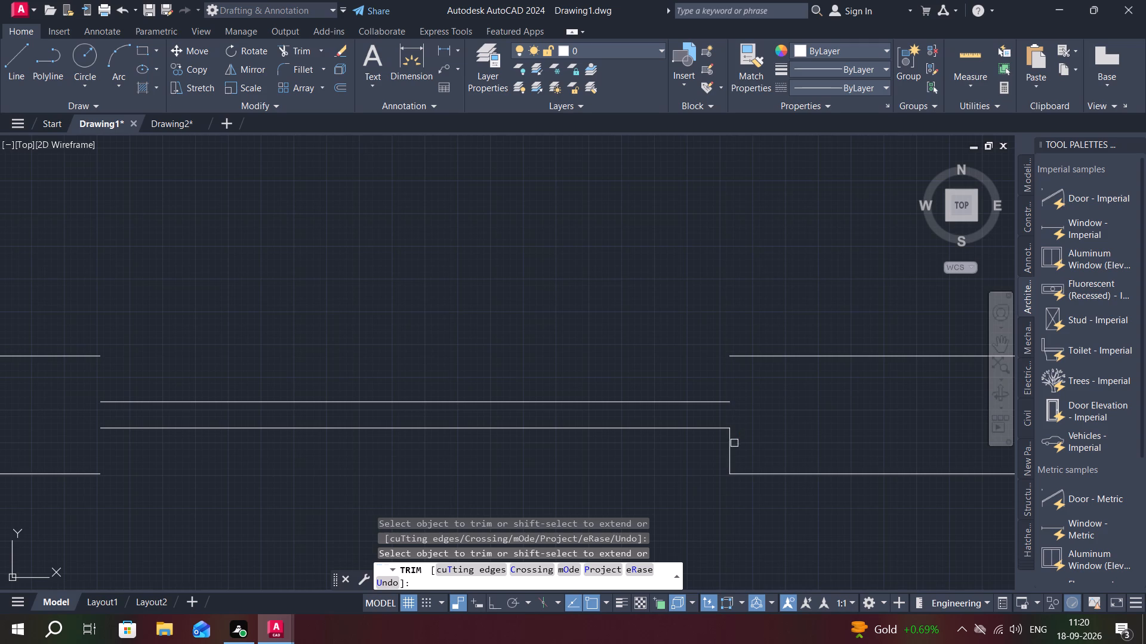
left_click(729, 443)
scroll(658, 332, "down", 4)
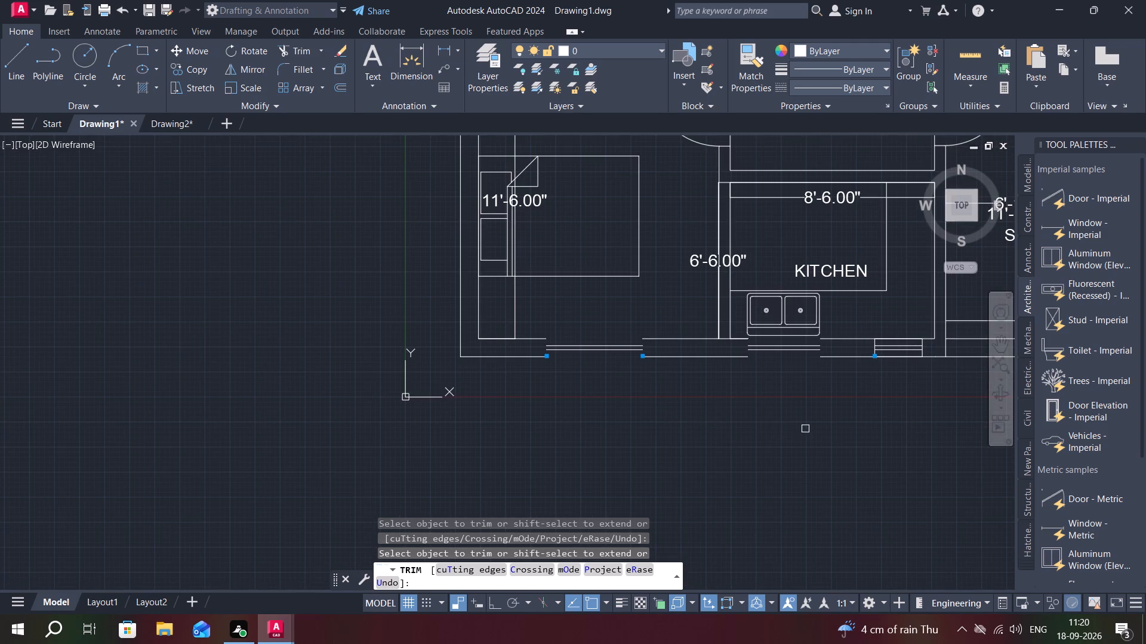
Trim the overlapping inner lines of the south wall across the small kitchen window east of the sink.
middle_click_drag(805, 427, 627, 463)
scroll(715, 389, "up", 5)
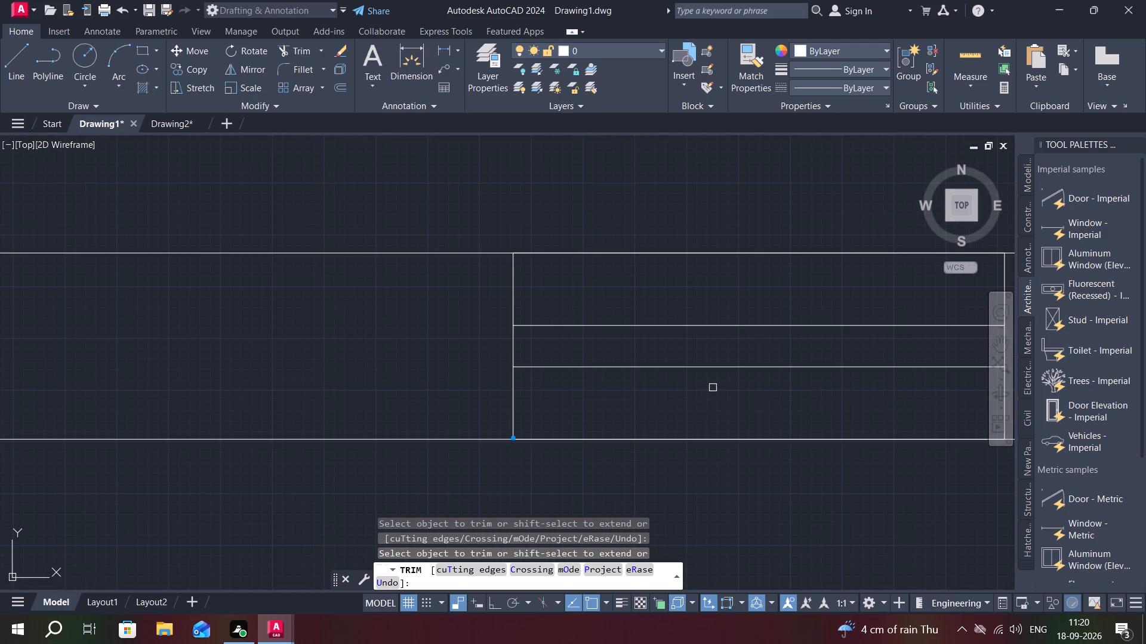
middle_click_drag(707, 391, 655, 382)
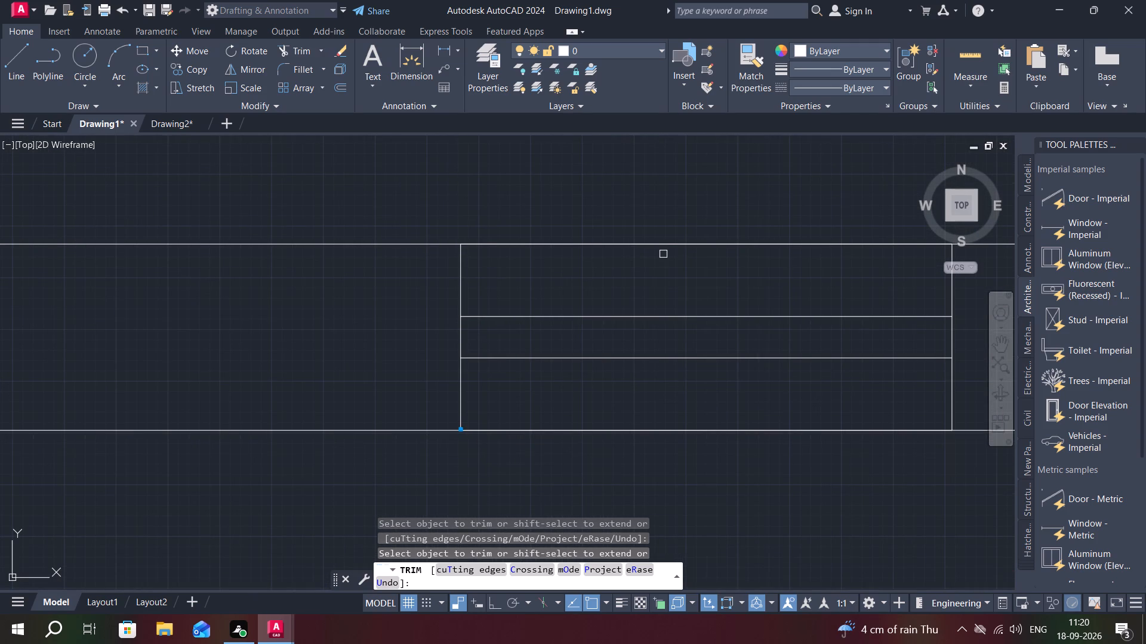
left_click(667, 246)
scroll(669, 244, "down", 2)
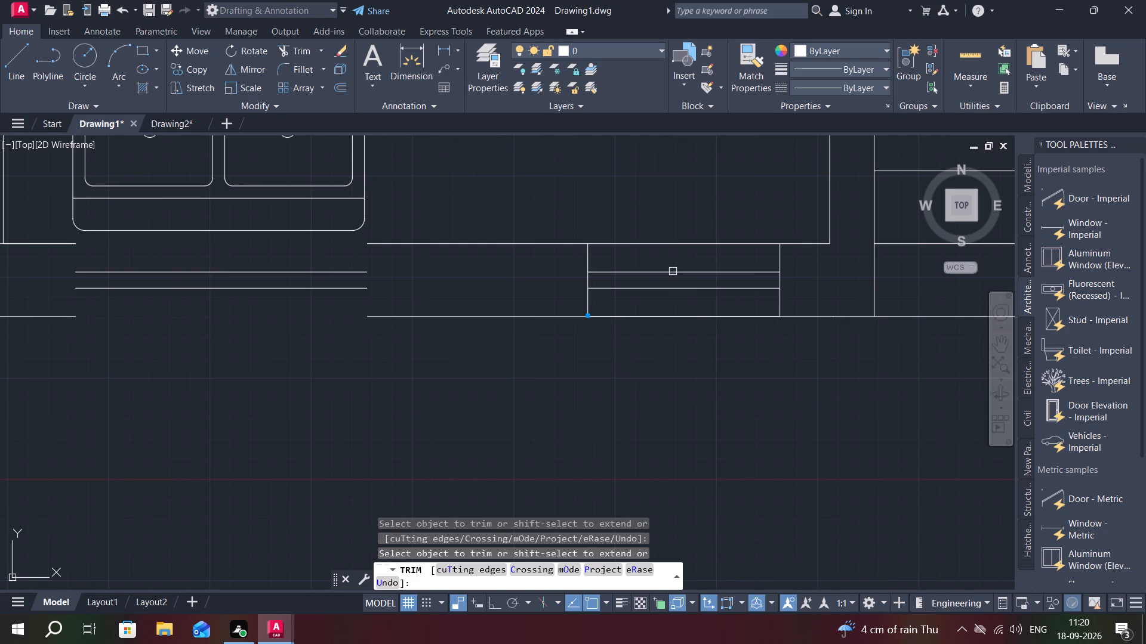
left_click(679, 245)
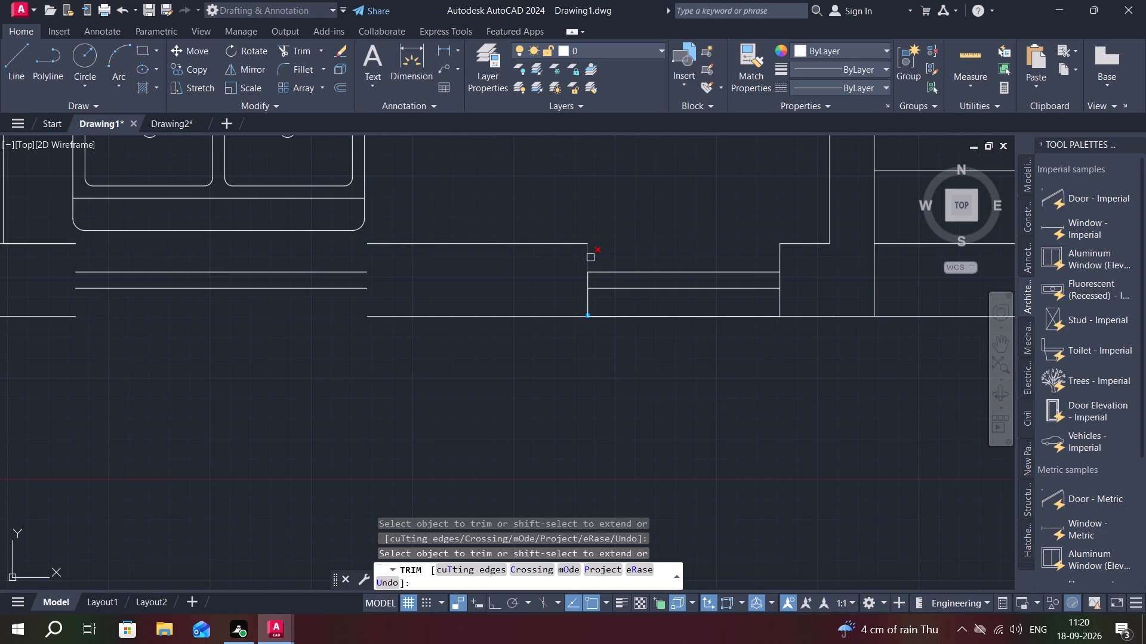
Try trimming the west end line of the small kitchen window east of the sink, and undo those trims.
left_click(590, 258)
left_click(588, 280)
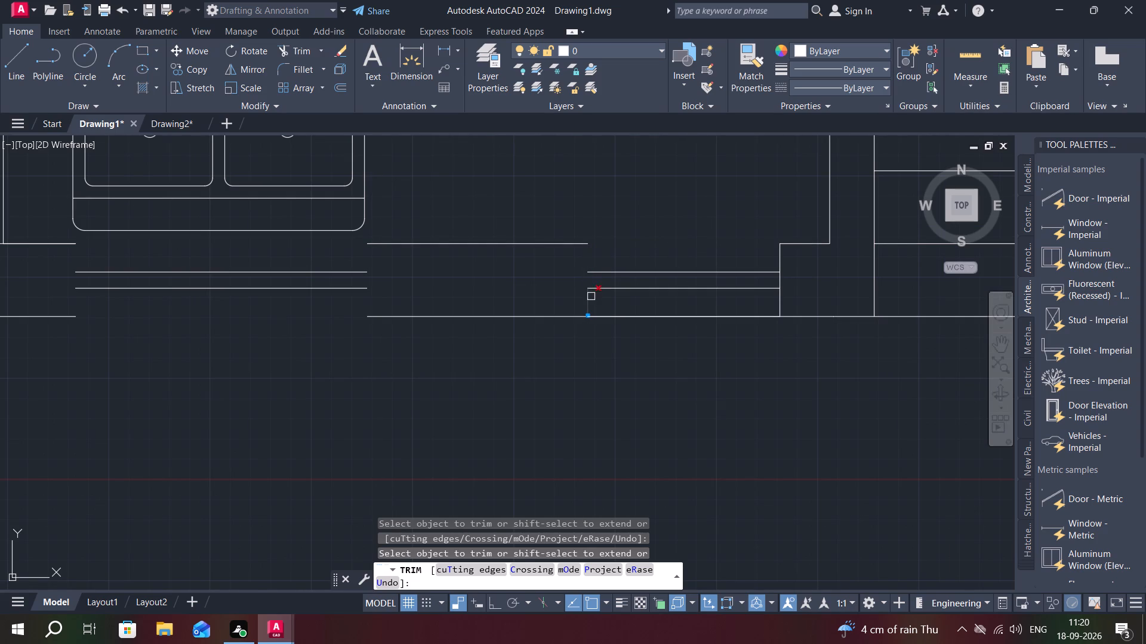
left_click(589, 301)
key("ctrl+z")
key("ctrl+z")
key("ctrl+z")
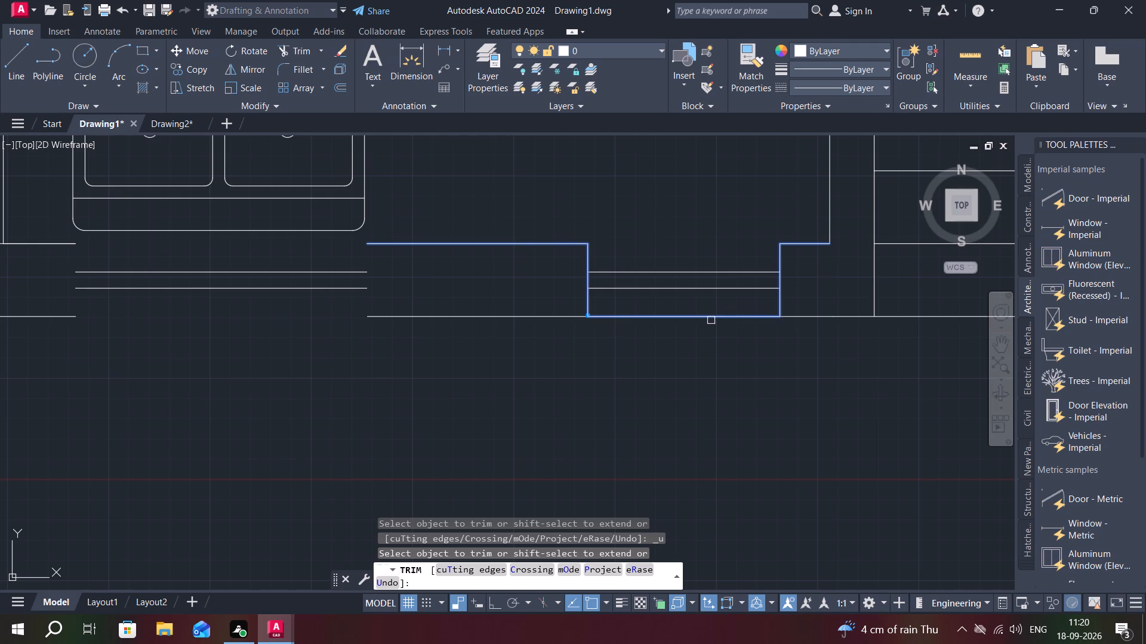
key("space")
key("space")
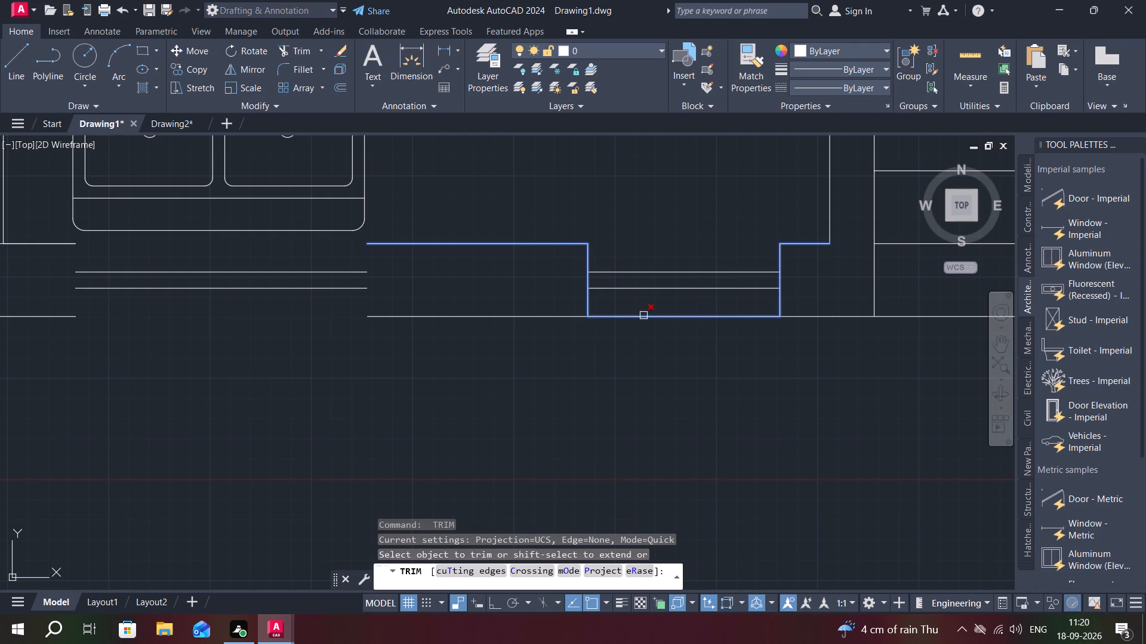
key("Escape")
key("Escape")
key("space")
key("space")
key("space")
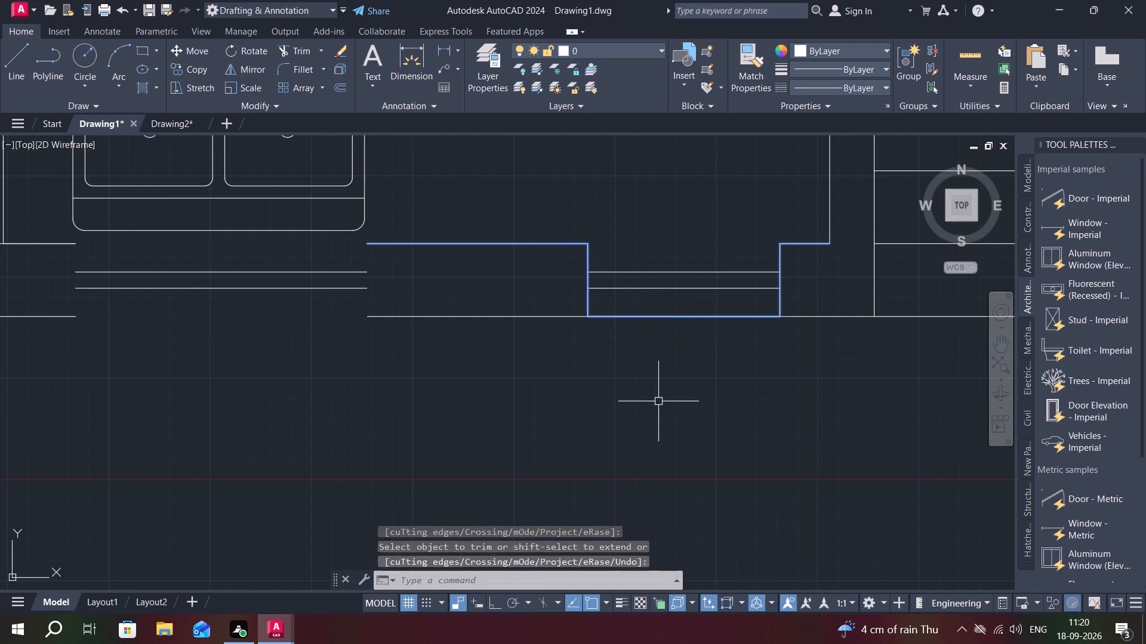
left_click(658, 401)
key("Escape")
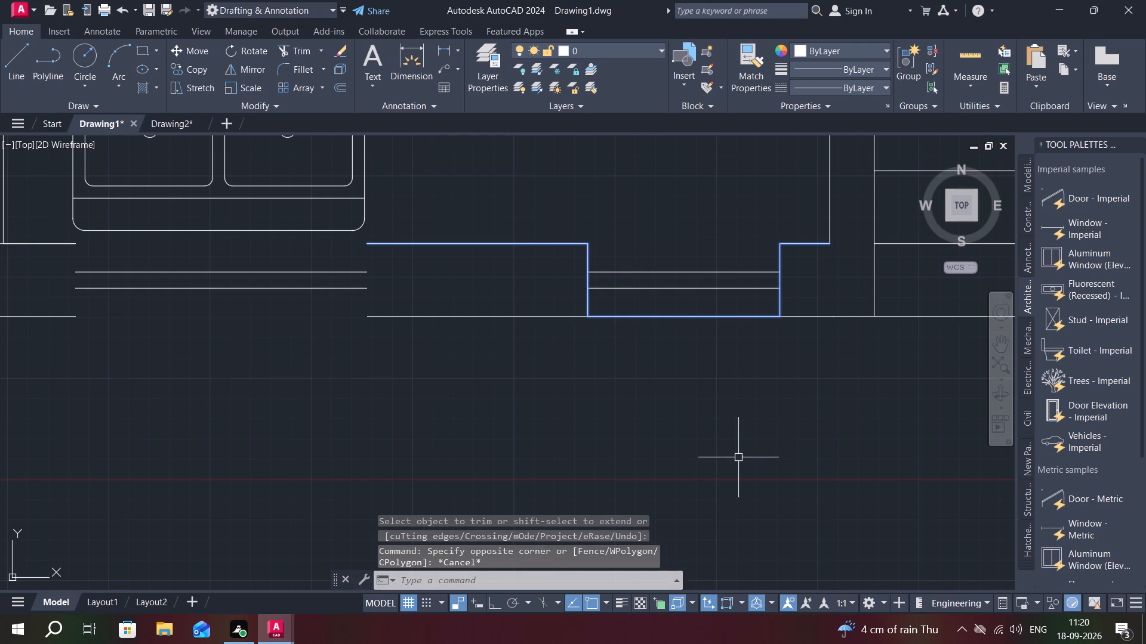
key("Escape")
Trim the overlapping outer south wall lines across the small kitchen window, along with the window's west and east end lines.
key("space")
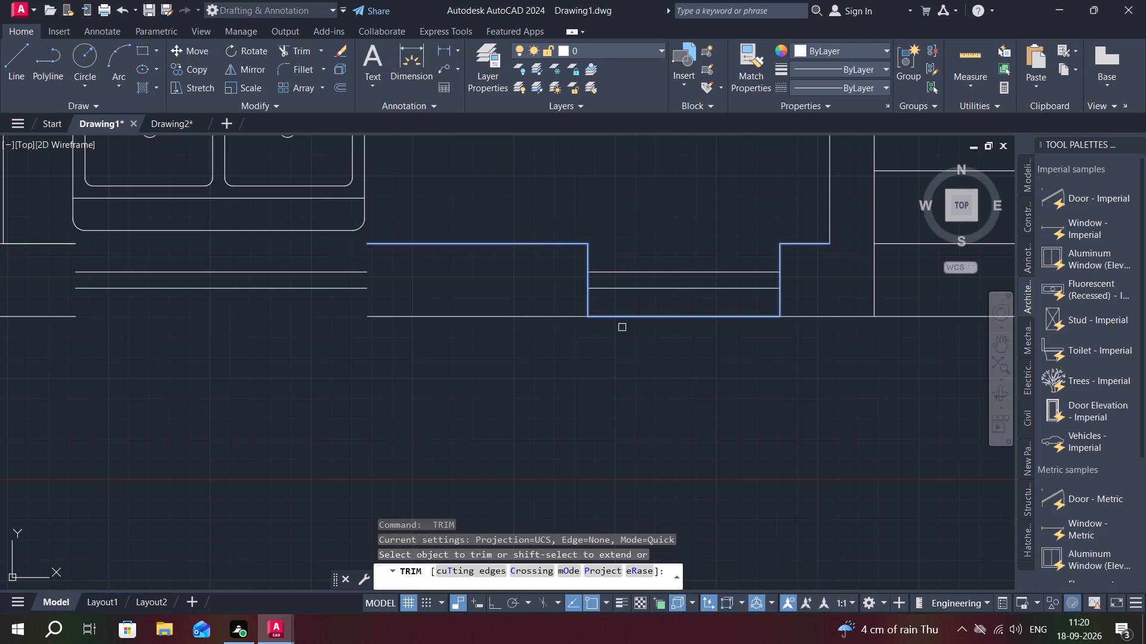
left_click(646, 318)
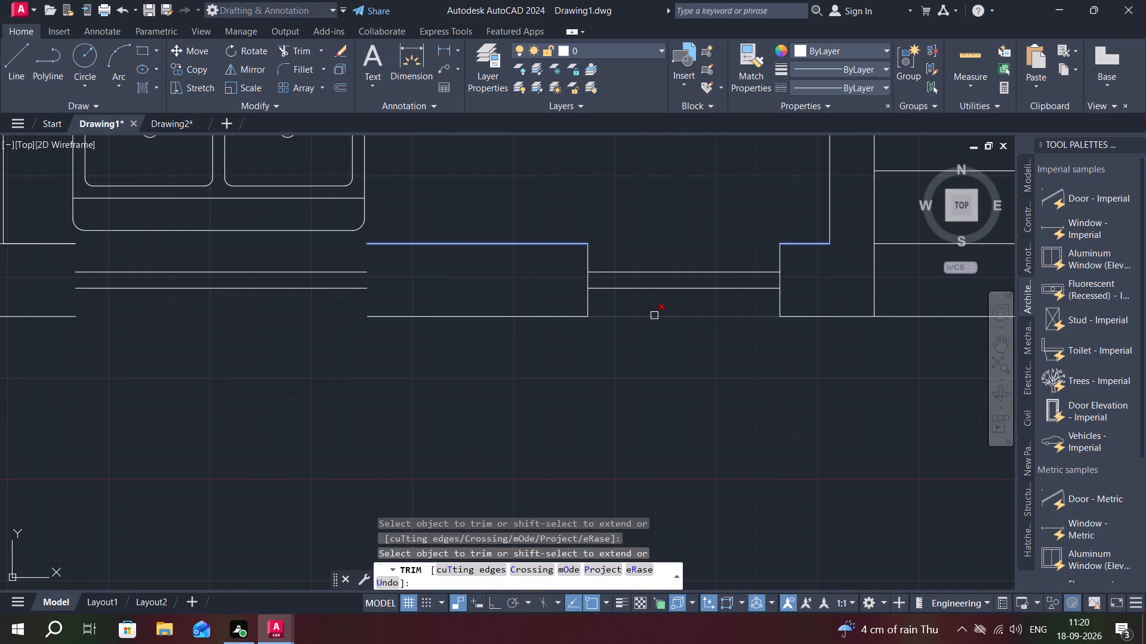
left_click(654, 315)
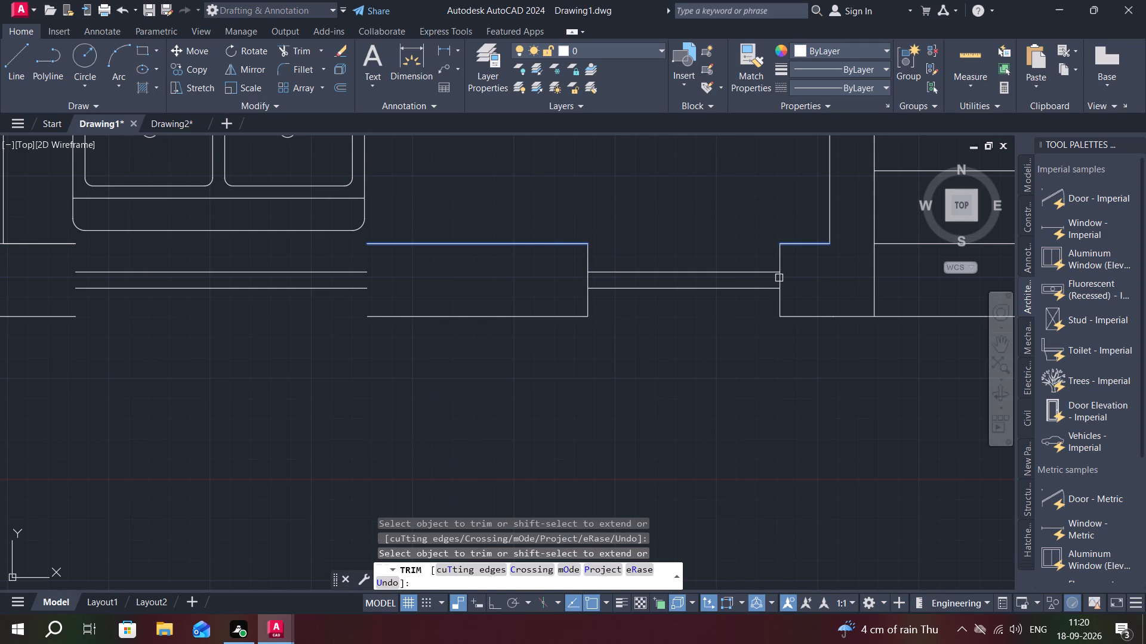
left_click(780, 277)
left_click(780, 261)
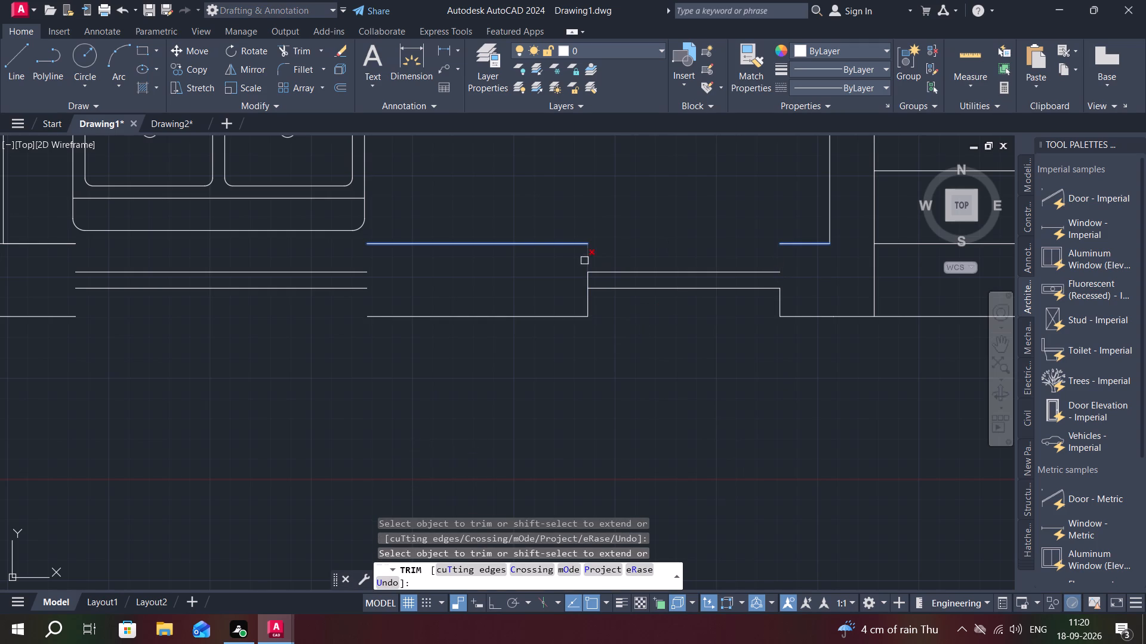
left_click(587, 260)
left_click(589, 276)
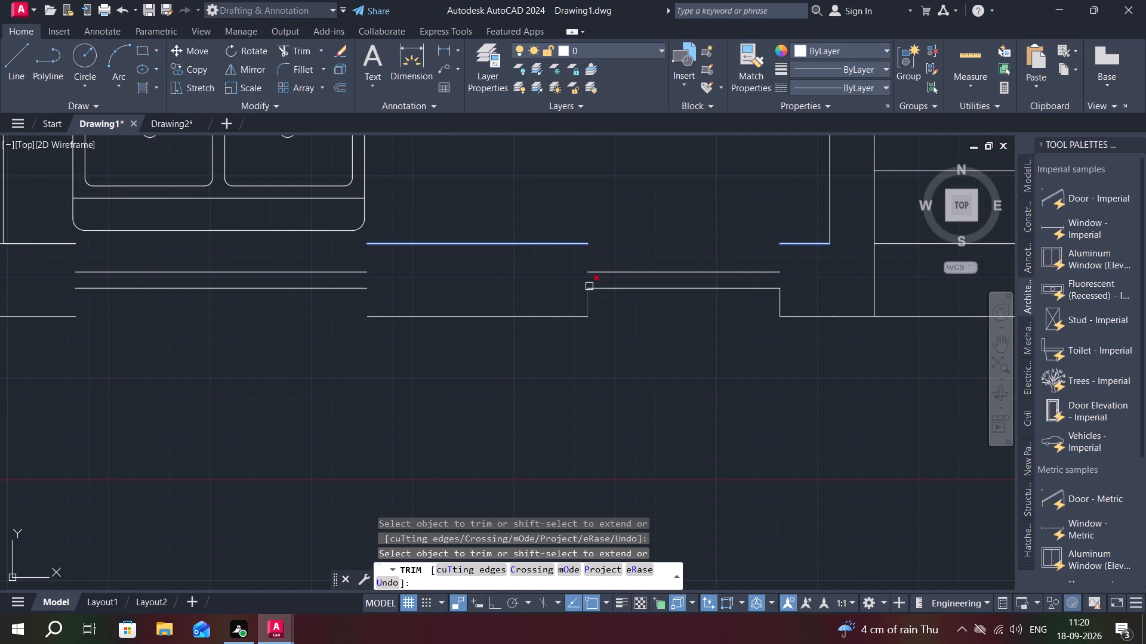
left_click(589, 297)
left_click(779, 307)
key("Escape")
Draw corner-to-corner rectangles framing the three south wall openings: the southern bedroom window, the sink window and the small kitchen window.
scroll(694, 367, "down", 1)
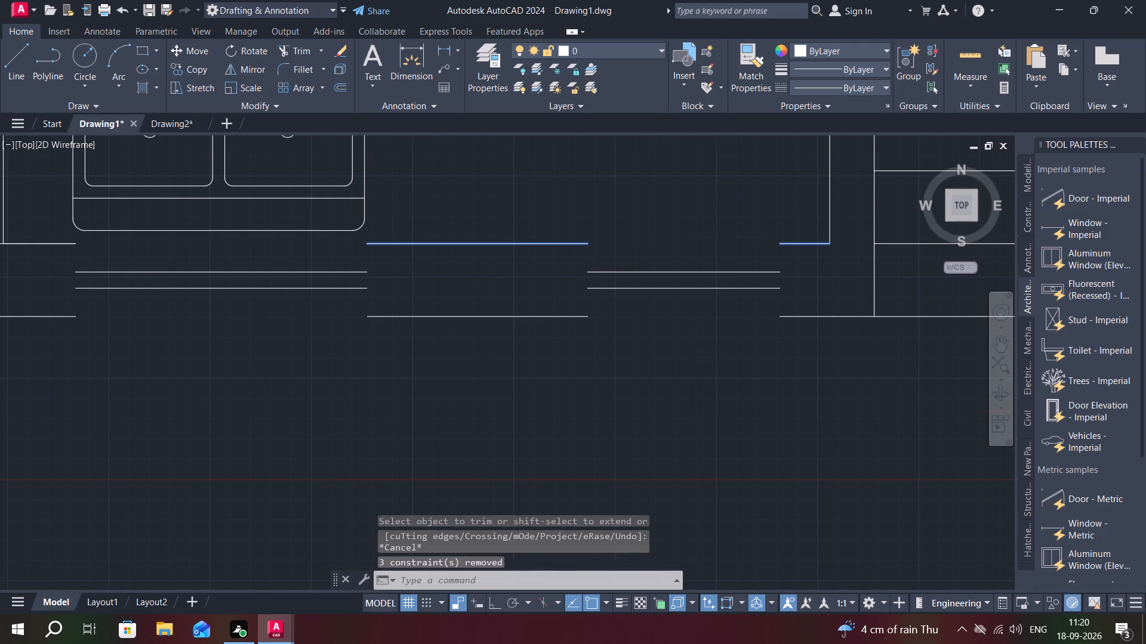
scroll(694, 367, "down", 1)
middle_click_drag(708, 367, 718, 366)
type("REC")
key("space")
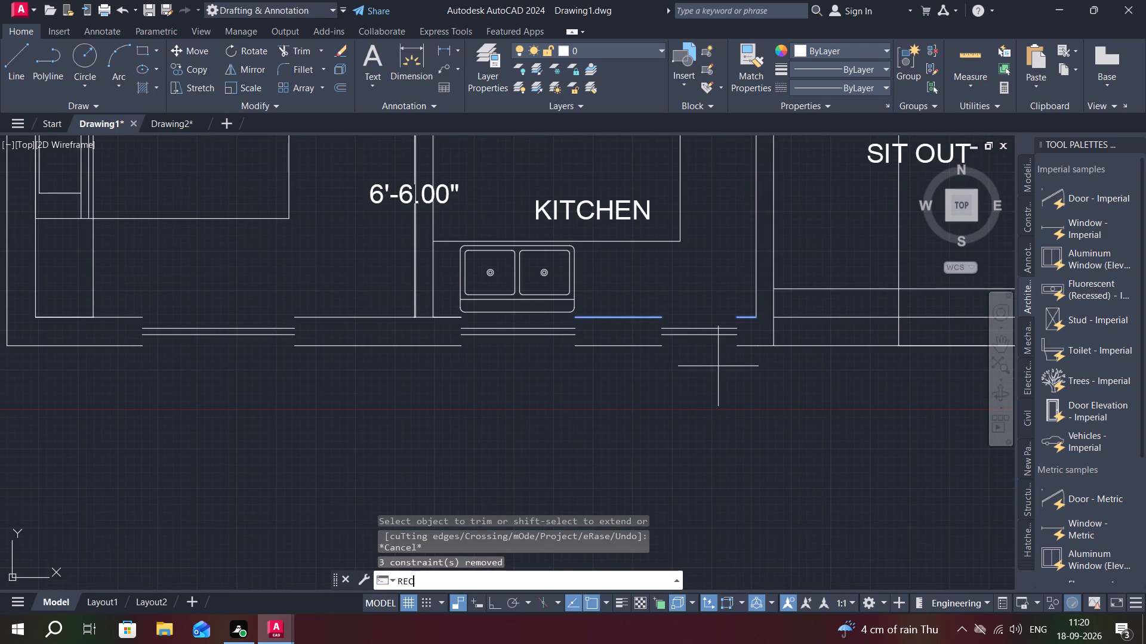
left_click(144, 314)
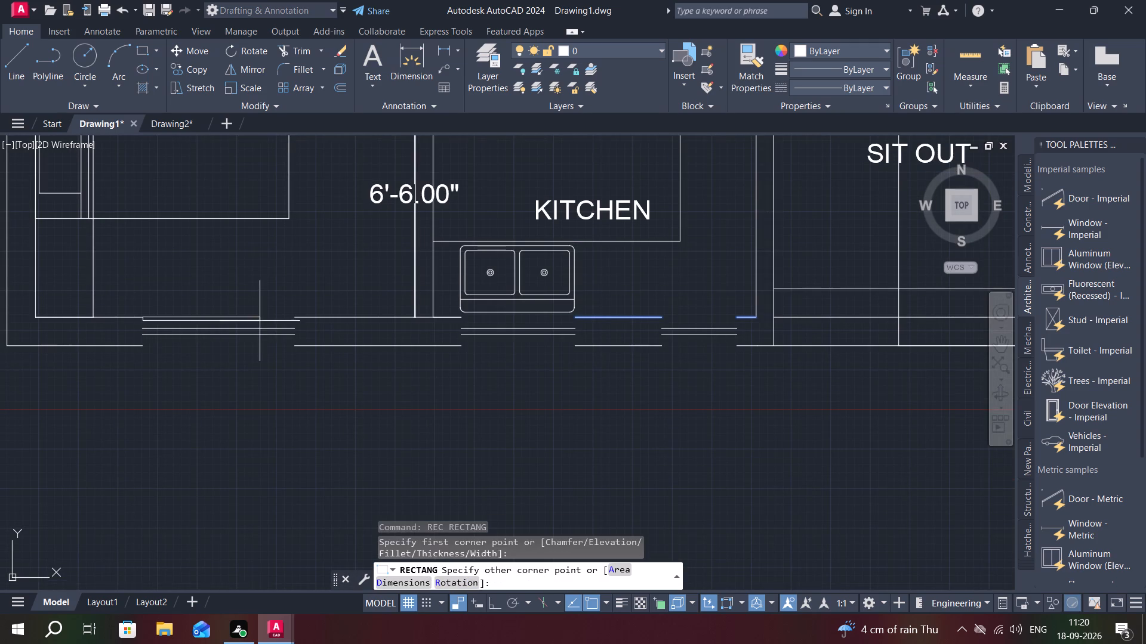
left_click(295, 346)
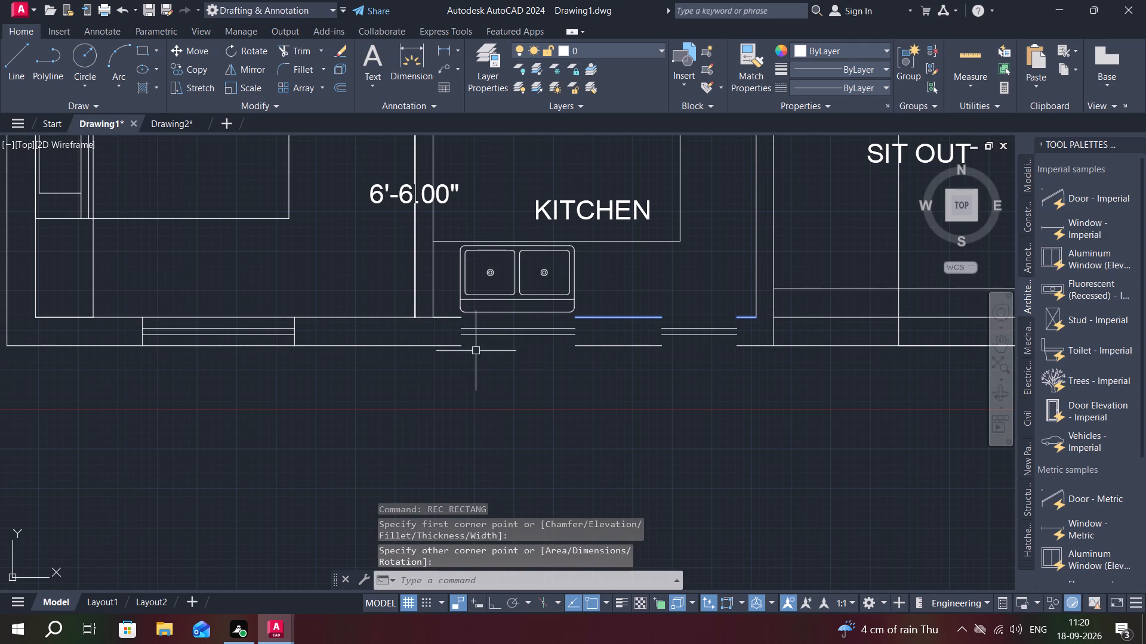
key("space")
left_click(461, 317)
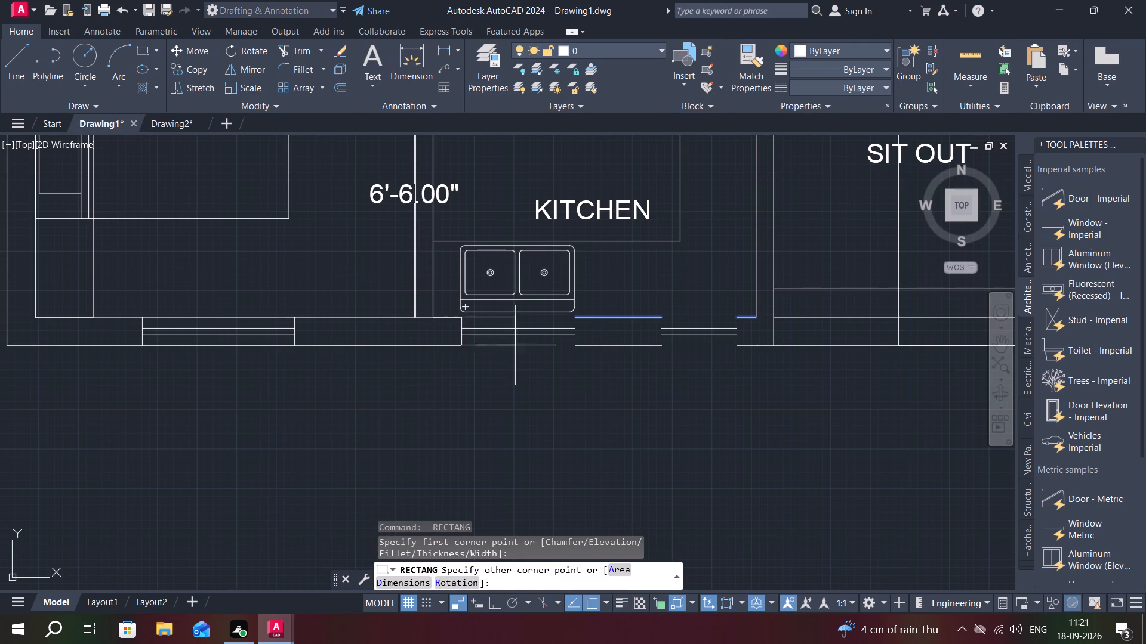
left_click(576, 346)
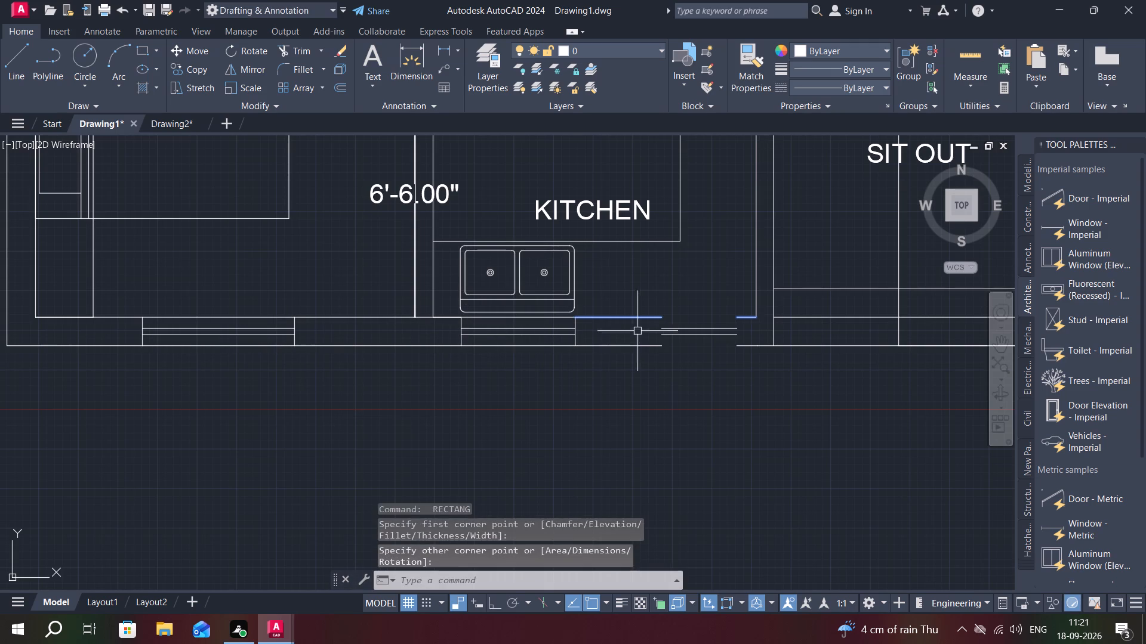
key("space")
left_click_drag(659, 320, 658, 327)
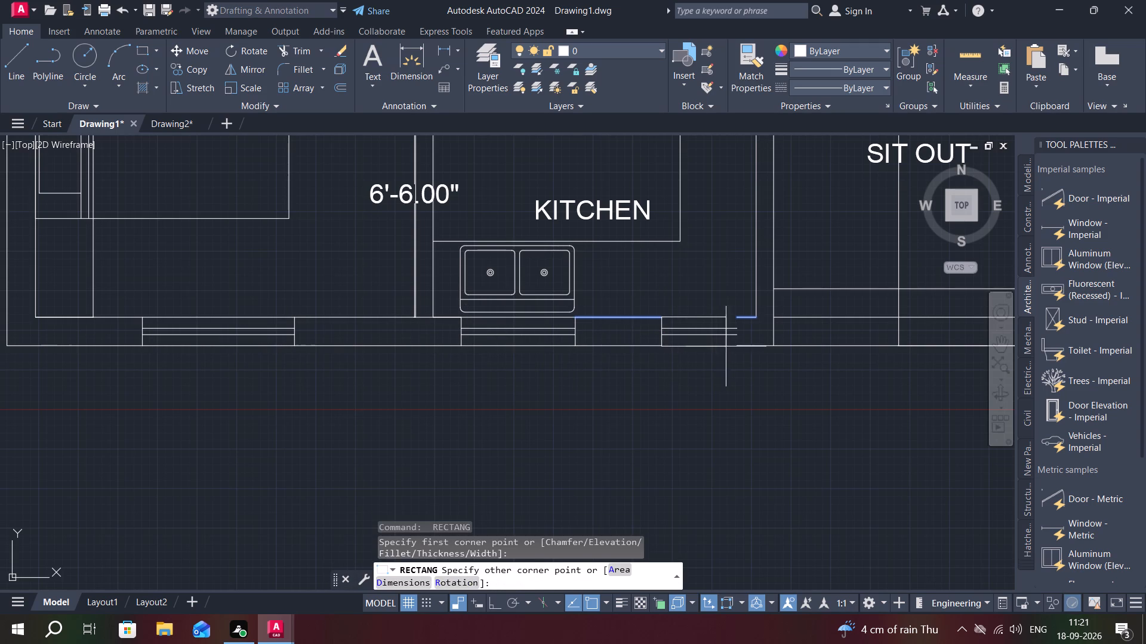
left_click(737, 345)
Trim the inner and outer lines of the east wall across the window opening north of the sit-out.
scroll(695, 371, "down", 2)
middle_click_drag(755, 395, 715, 395)
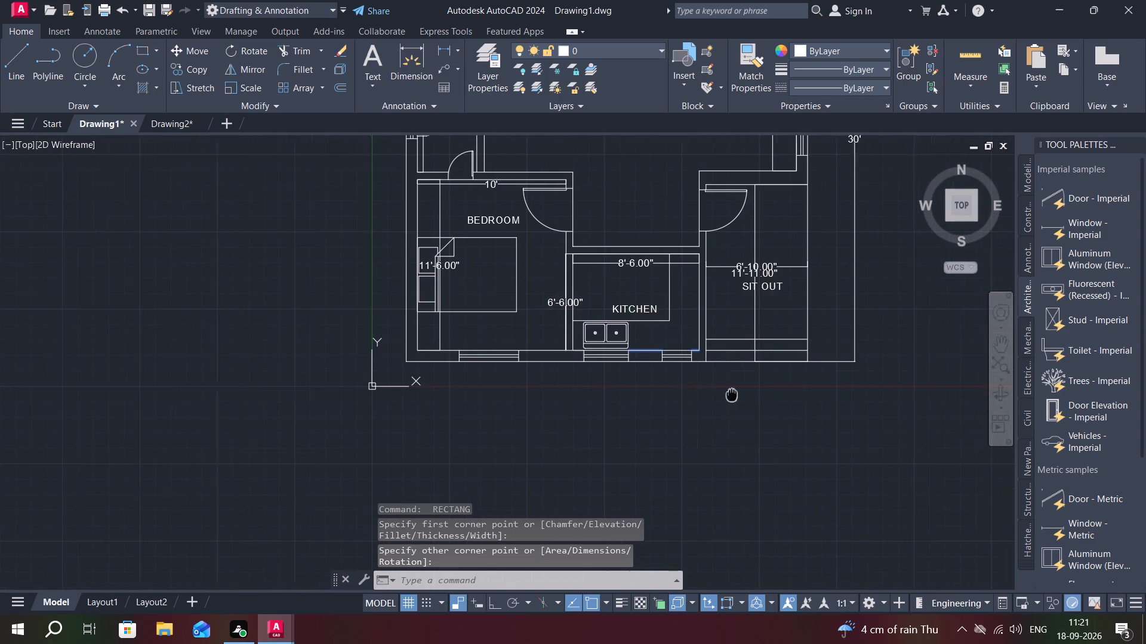
middle_click_drag(715, 395, 680, 411)
middle_click_drag(776, 312, 810, 491)
scroll(774, 326, "up", 2)
middle_click_drag(802, 402, 788, 402)
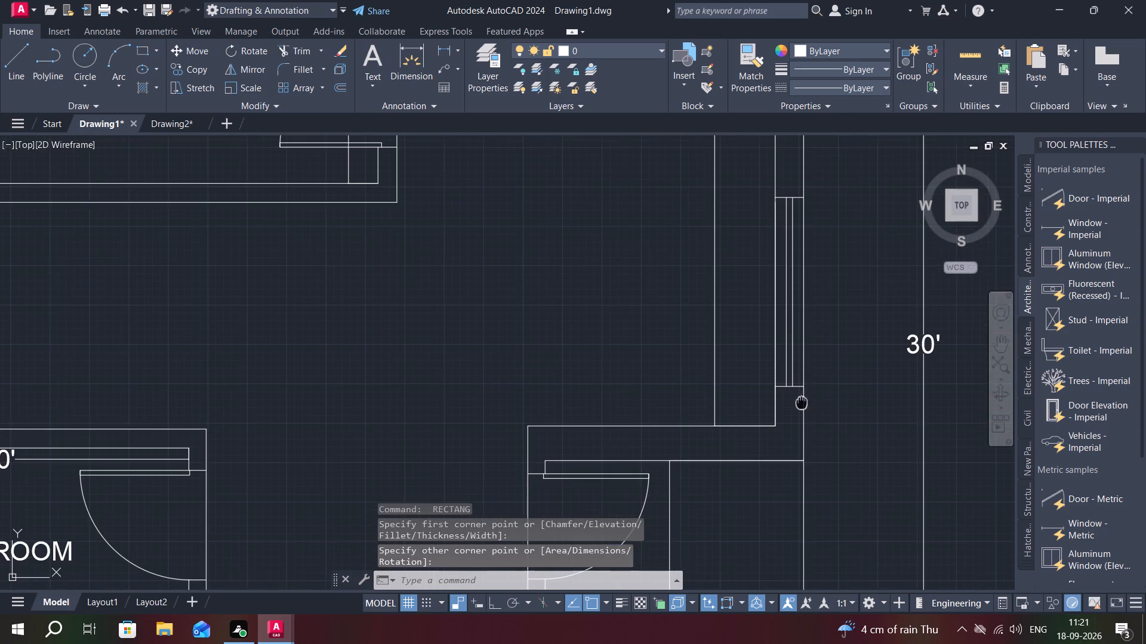
middle_click_drag(788, 402, 780, 438)
key("Escape")
type("YTR")
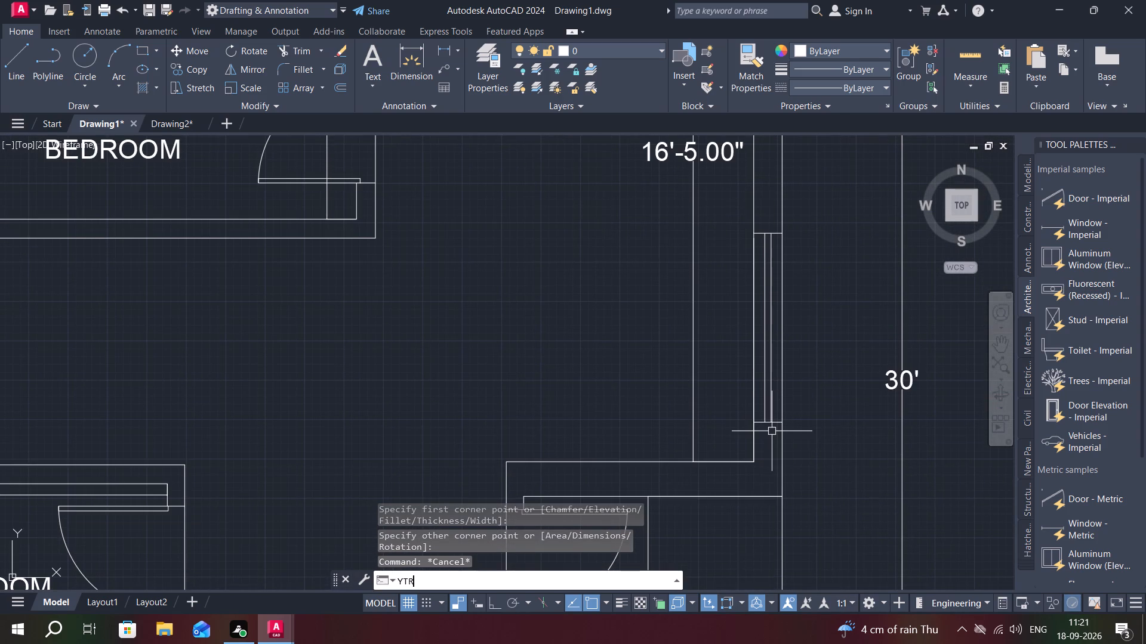
key("space")
key("Escape")
type("TR")
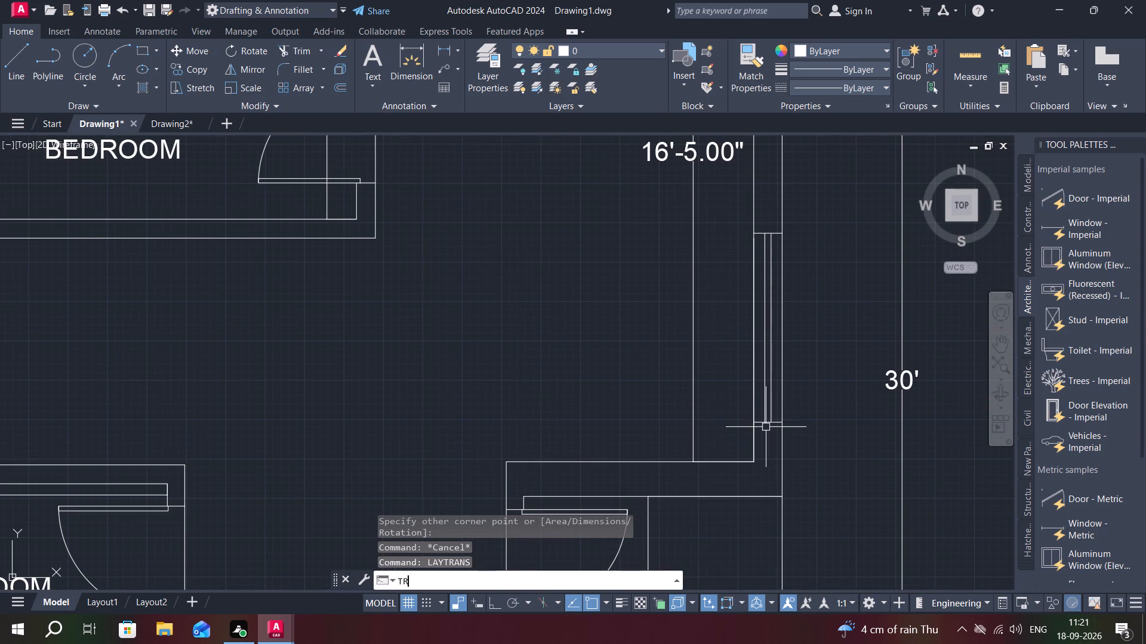
key("space")
left_click(756, 372)
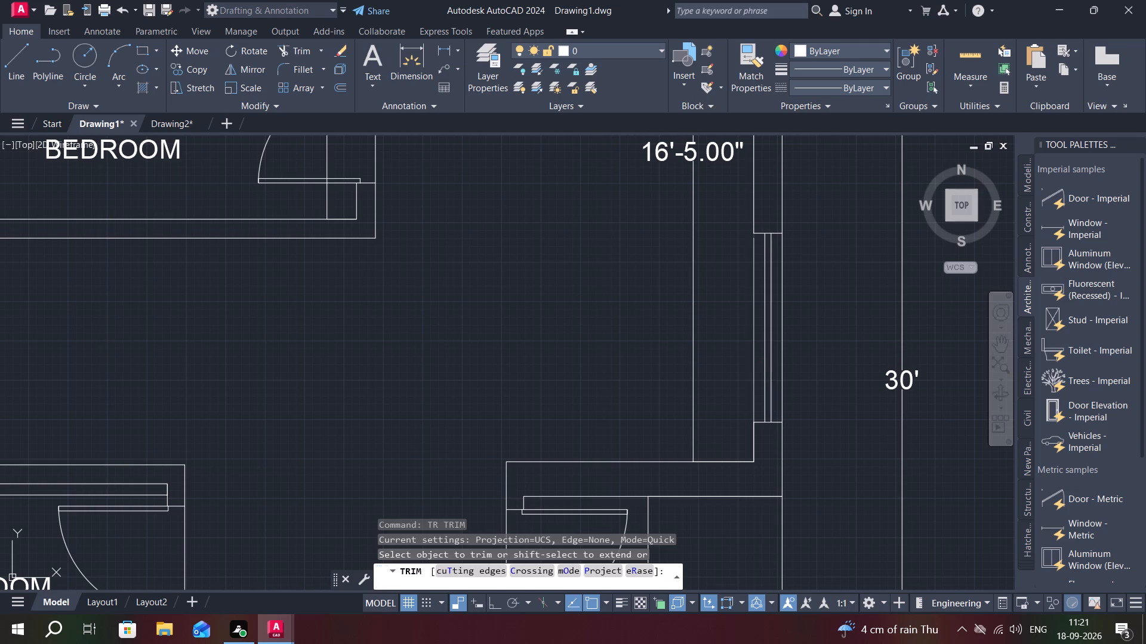
left_click(751, 358)
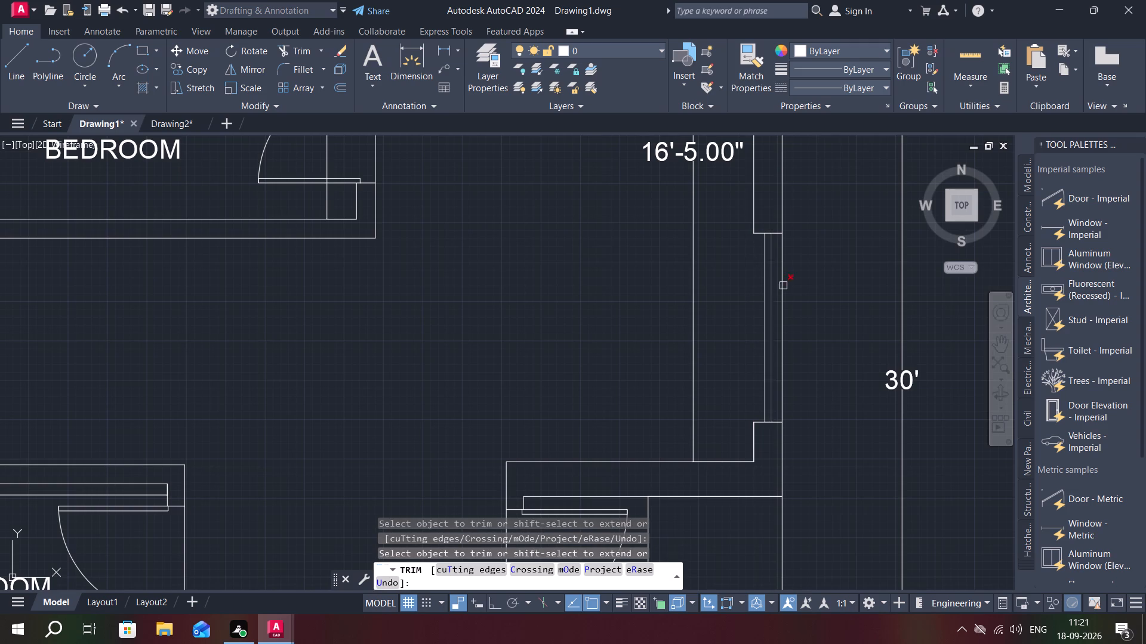
left_click(783, 284)
Trim away all segments of the north end line of the east wall window.
scroll(770, 234, "up", 2)
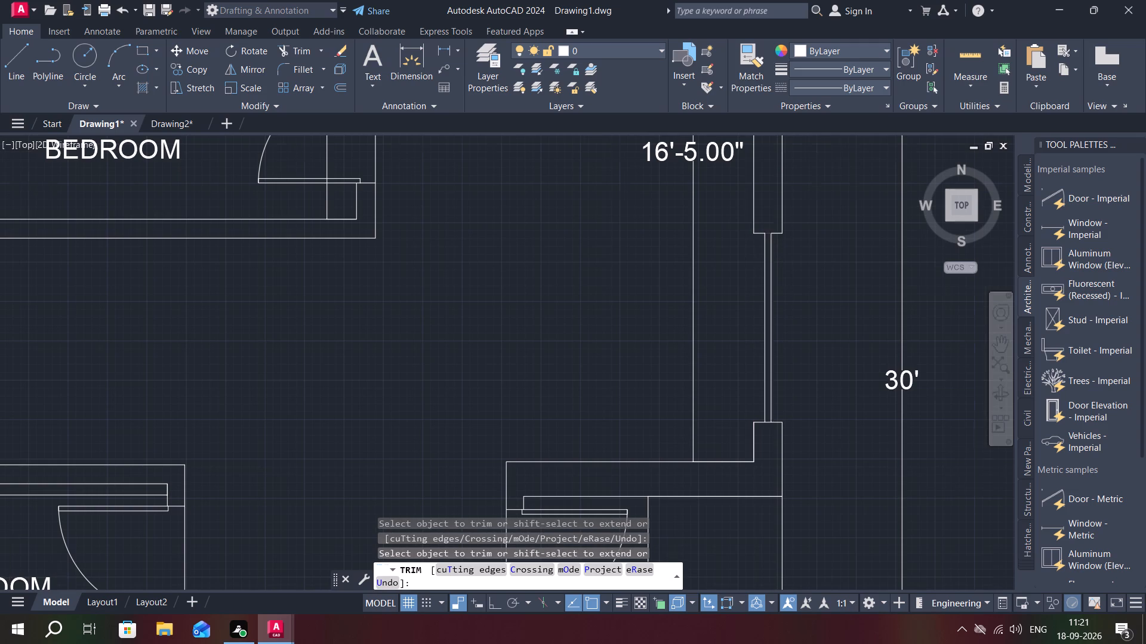
scroll(770, 234, "up", 1)
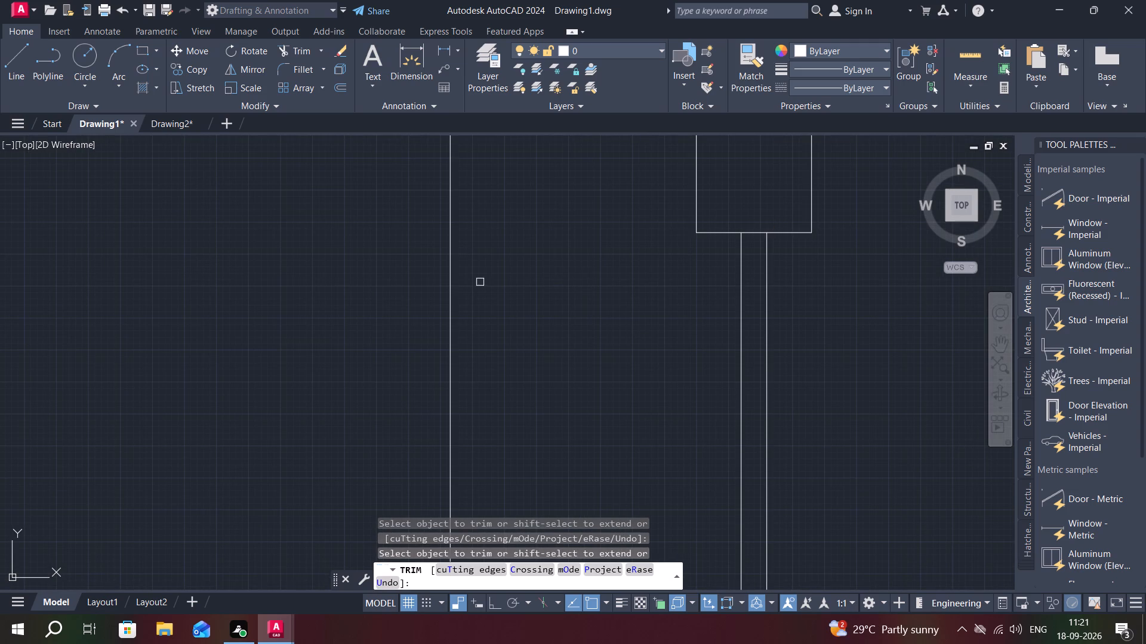
left_click(720, 230)
left_click(751, 232)
left_click(780, 231)
Trim away all segments of the south end line of the east wall window north of the sit-out.
middle_click_drag(842, 371, 802, 260)
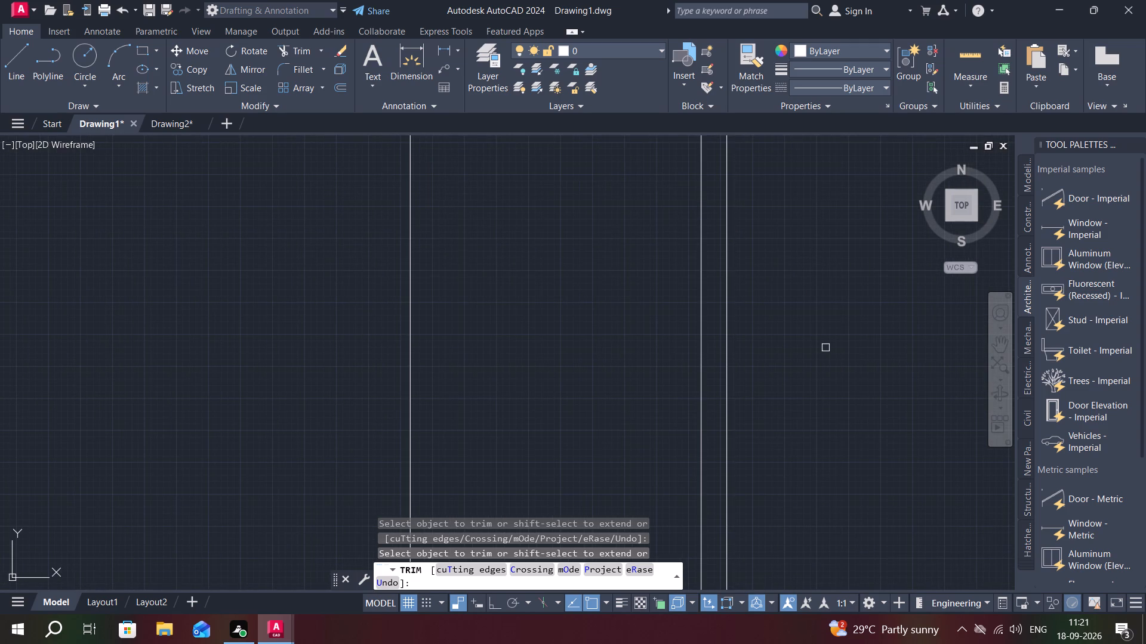
middle_click_drag(822, 364, 808, 129)
scroll(854, 354, "down", 2)
middle_click_drag(849, 360, 828, 248)
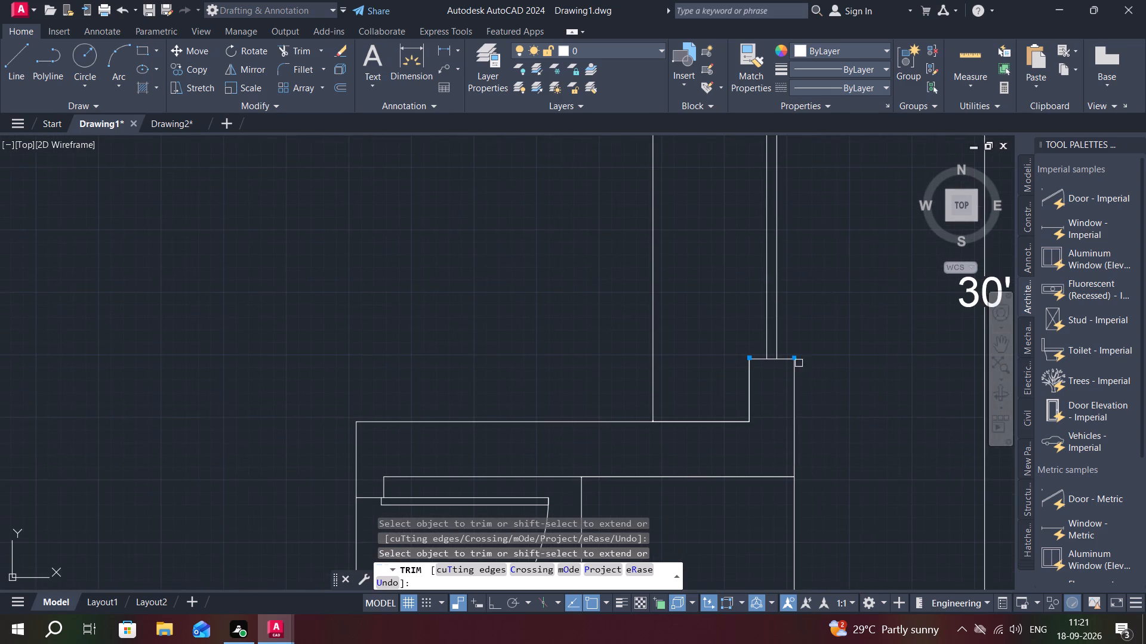
scroll(763, 363, "up", 3)
left_click(736, 348)
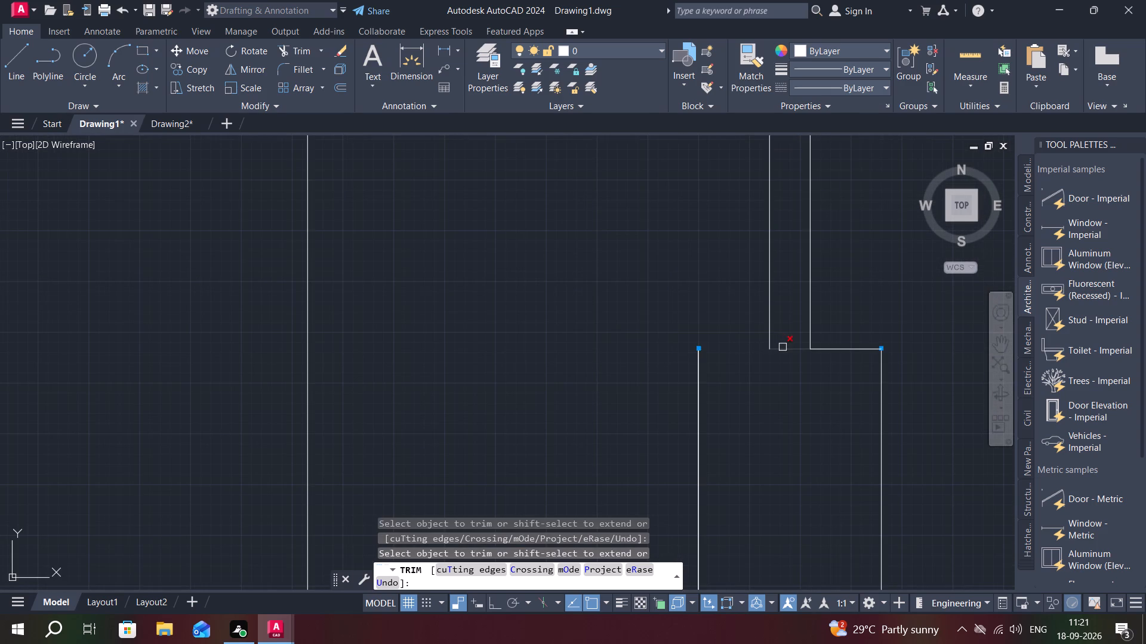
left_click_drag(783, 347, 785, 353)
left_click(859, 352)
Trim the inner and outer lines of the east wall across the living/dining room's window opening.
scroll(859, 316, "down", 3)
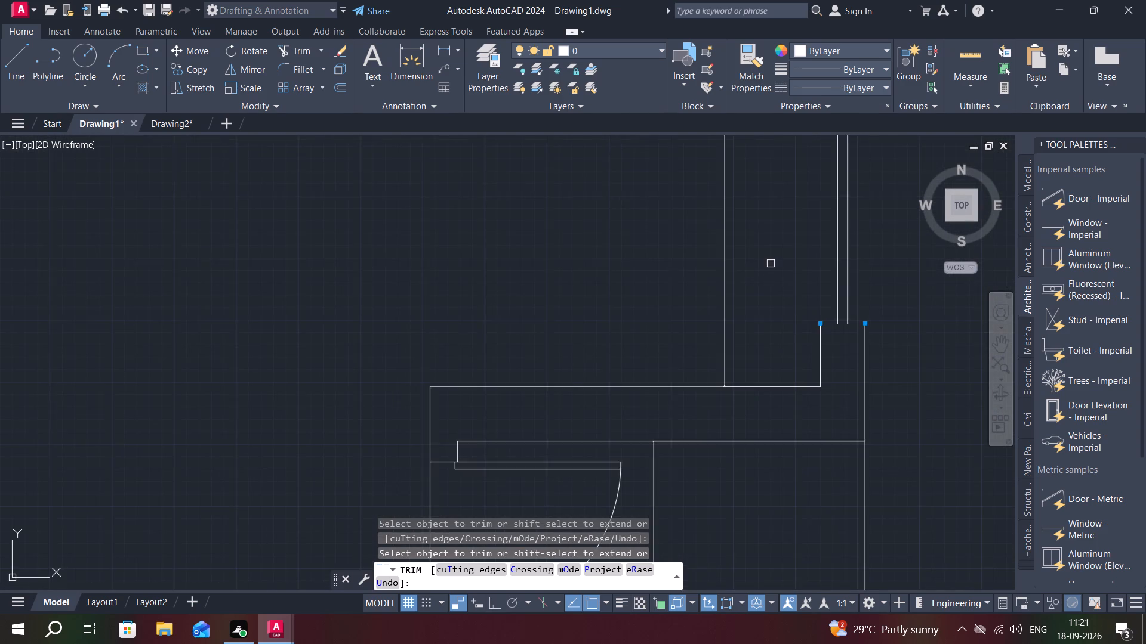
scroll(772, 268, "down", 1)
middle_click_drag(774, 268, 794, 588)
middle_click_drag(800, 283, 752, 521)
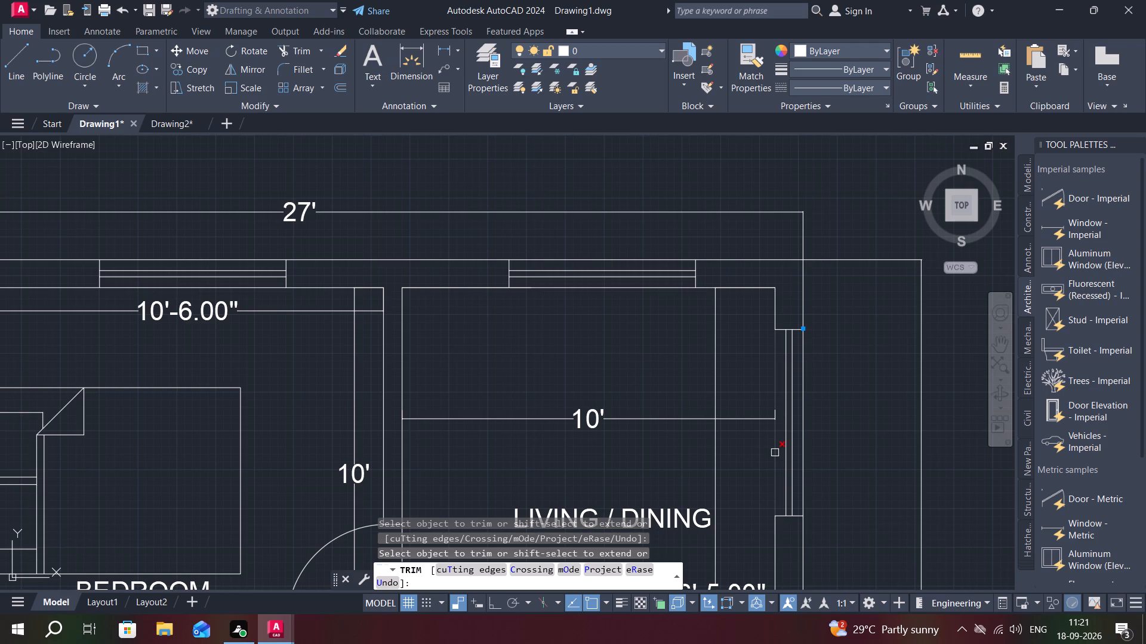
left_click(775, 453)
left_click(802, 469)
Trim away all segments of the south end line of the living/dining room's east wall window.
scroll(785, 518, "up", 4)
middle_click_drag(783, 537, 759, 498)
scroll(766, 493, "up", 2)
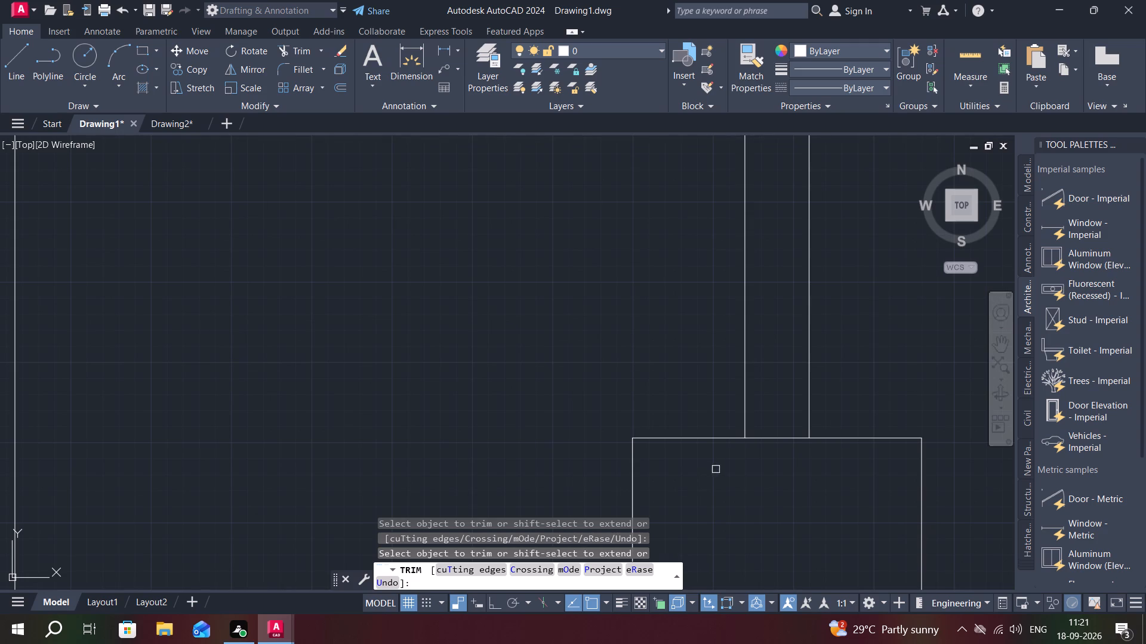
left_click(717, 439)
left_click(784, 439)
left_click(834, 438)
Trim away all segments of the north end line of the living/dining room's east wall window.
middle_click_drag(615, 335, 617, 609)
scroll(596, 522, "down", 1)
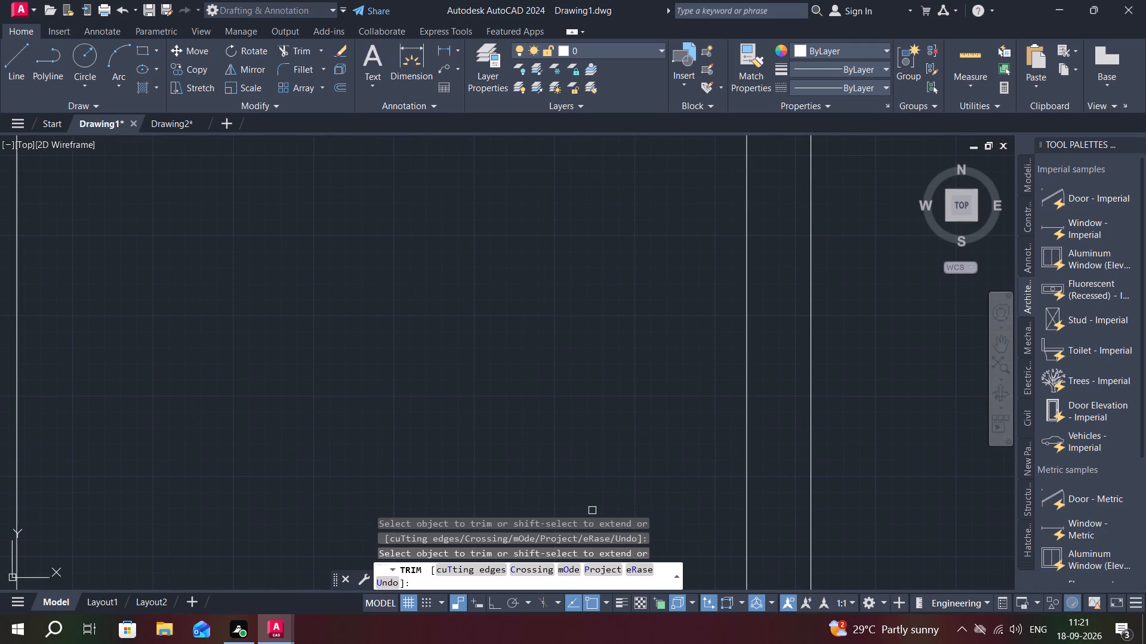
middle_click_drag(592, 505, 602, 643)
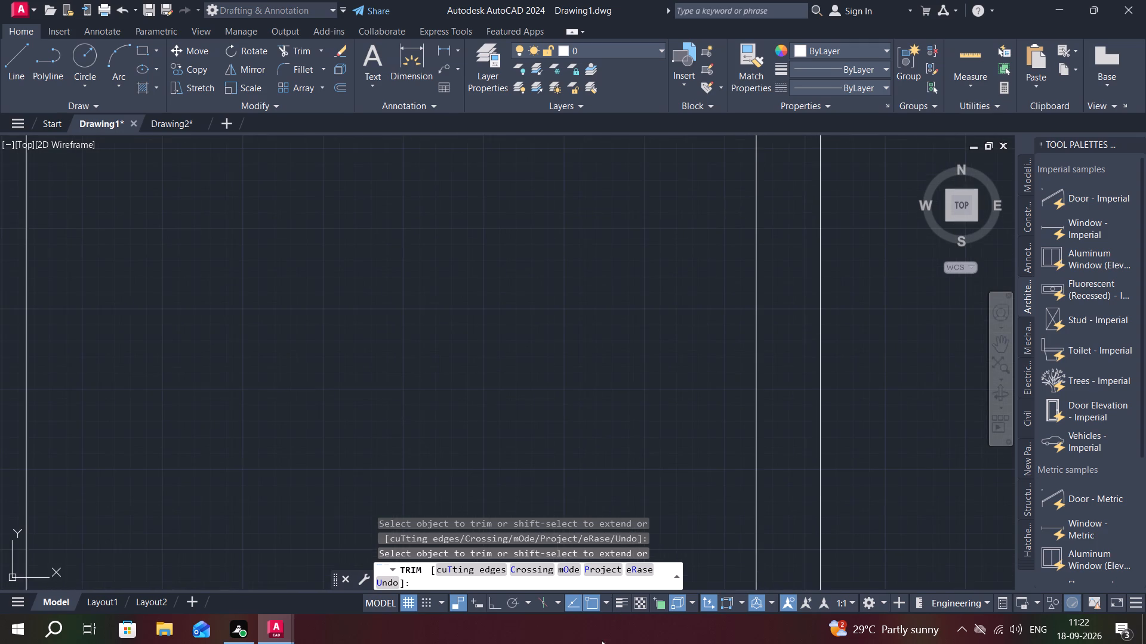
scroll(642, 440, "down", 3)
middle_click_drag(643, 381, 656, 477)
middle_click_drag(637, 274, 666, 433)
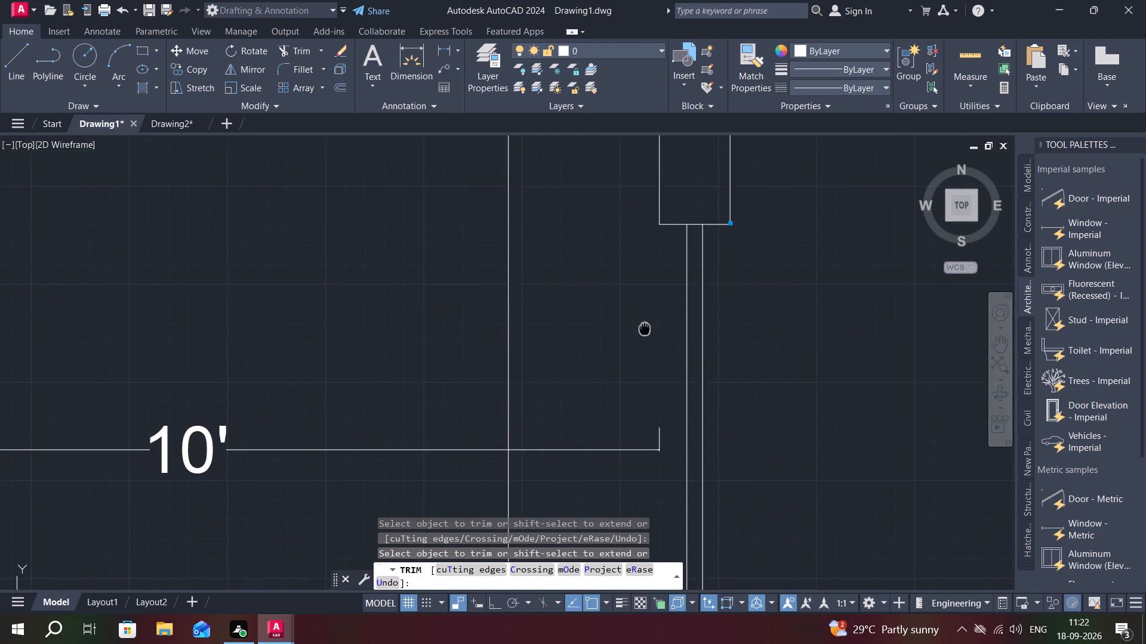
middle_click_drag(666, 433, 668, 441)
left_click(699, 353)
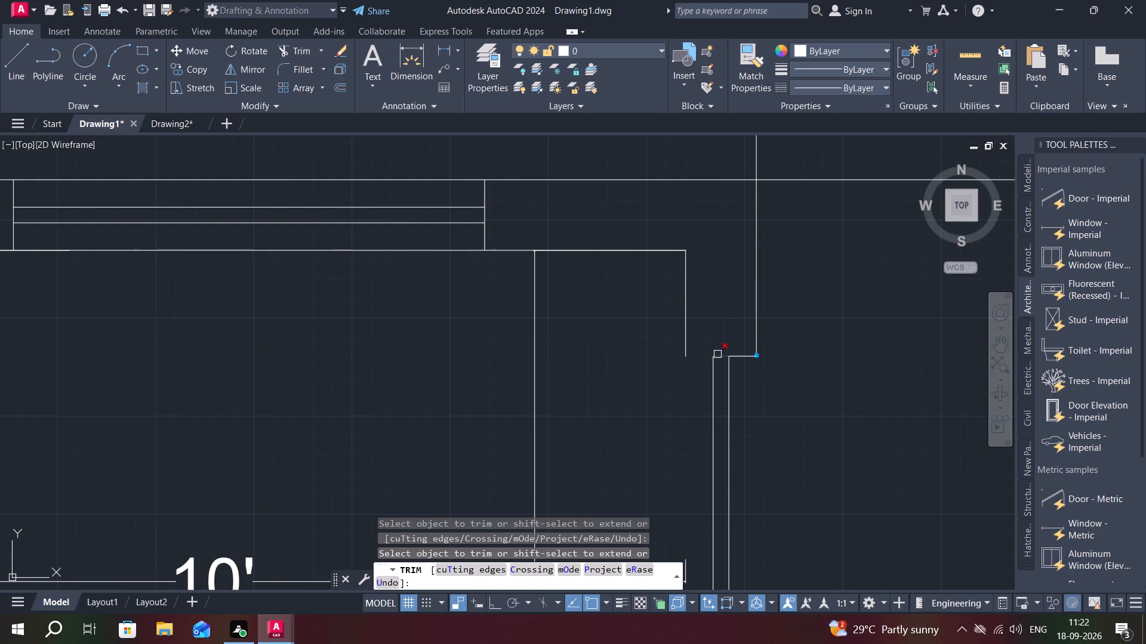
left_click(719, 354)
left_click(740, 356)
Trim the inner and outer lines of the north wall across the living/dining room's window, including the leftover inner line piece.
middle_click_drag(790, 396, 791, 458)
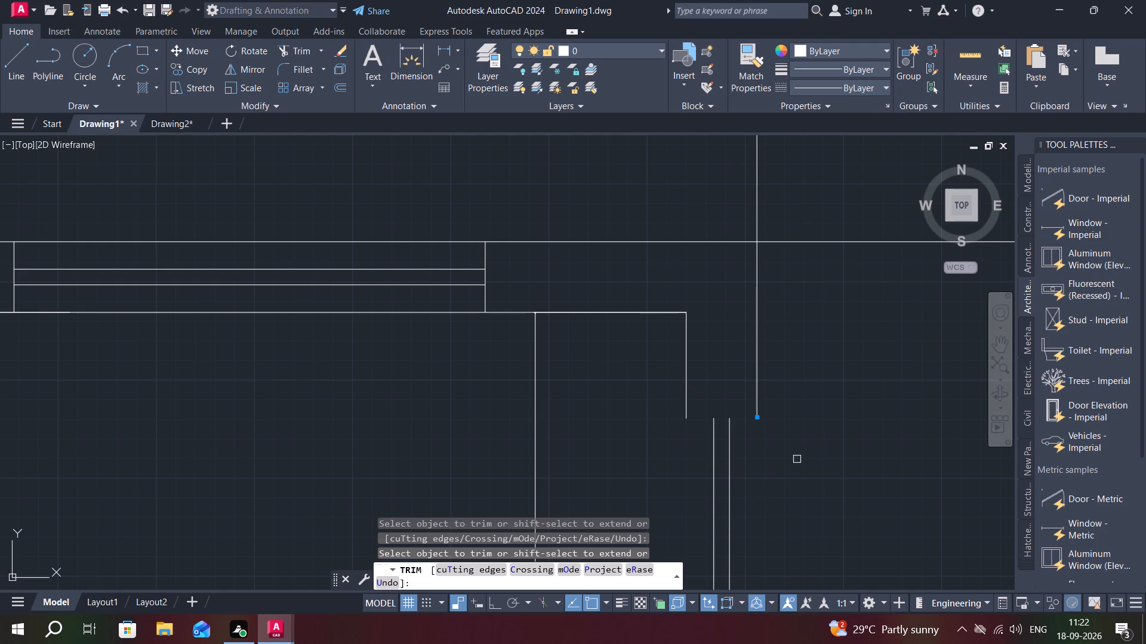
scroll(797, 457, "down", 2)
middle_click_drag(828, 432, 865, 467)
scroll(695, 439, "up", 2)
middle_click_drag(696, 443, 772, 454)
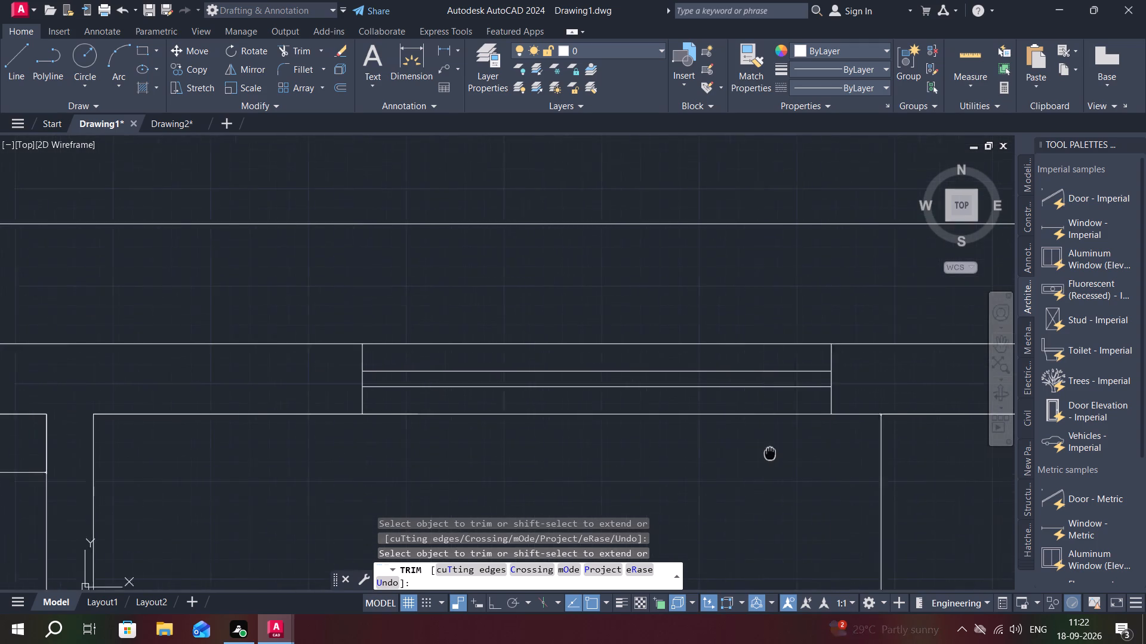
middle_click_drag(772, 454, 788, 456)
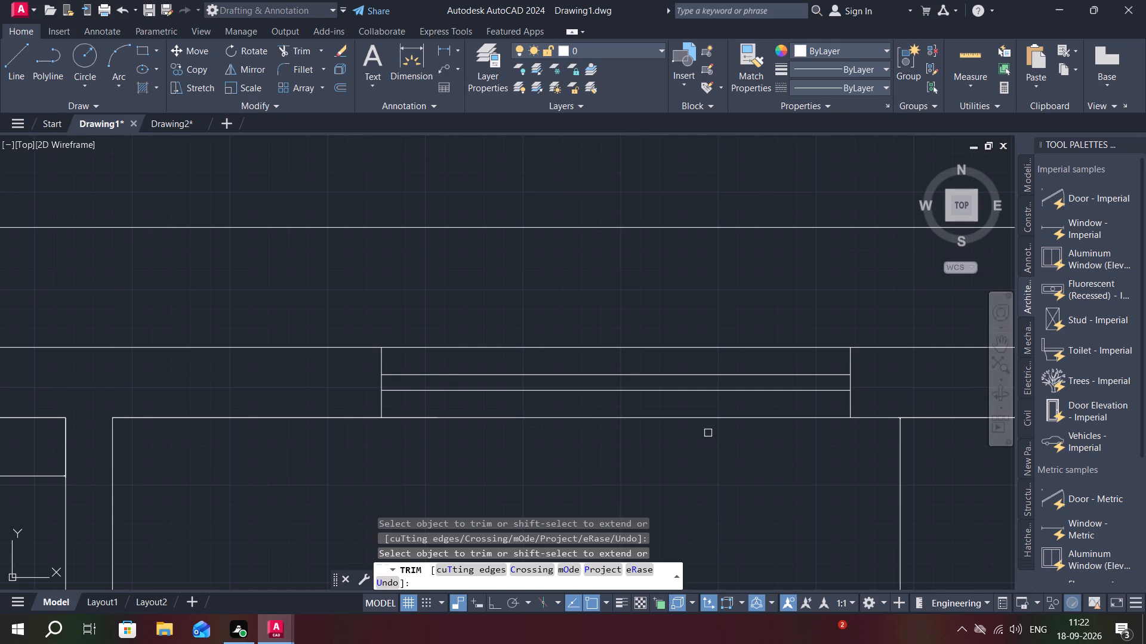
left_click(697, 416)
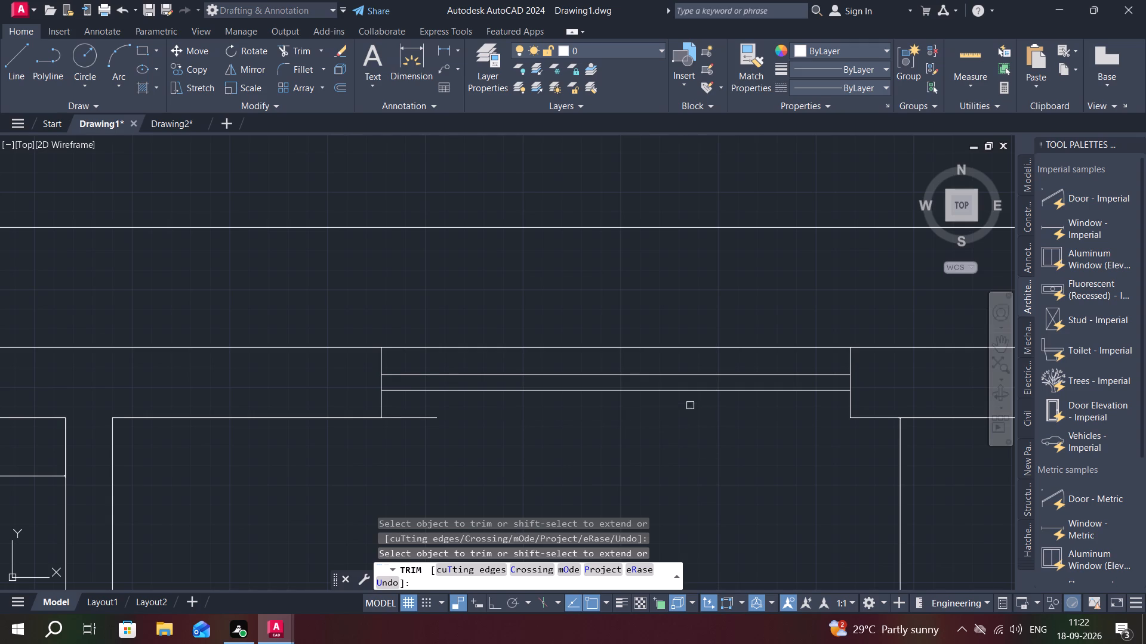
left_click(417, 418)
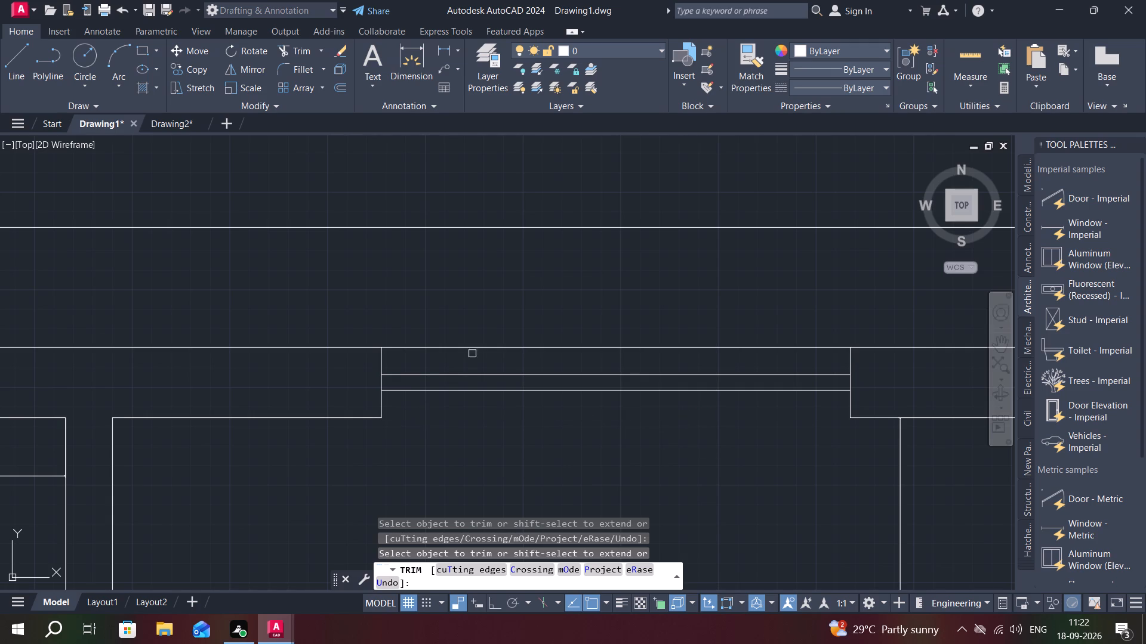
left_click(485, 348)
Trim away all segments of the west and east end lines of the living/dining room's north wall window.
left_click(379, 360)
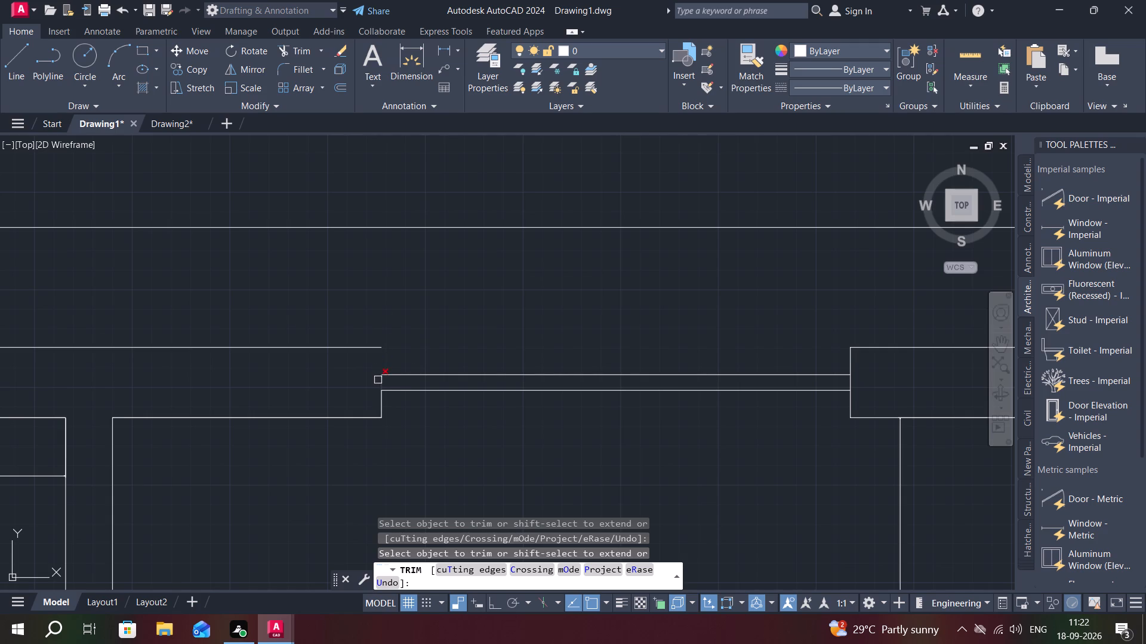
left_click(378, 380)
left_click(380, 398)
middle_click_drag(596, 438, 591, 434)
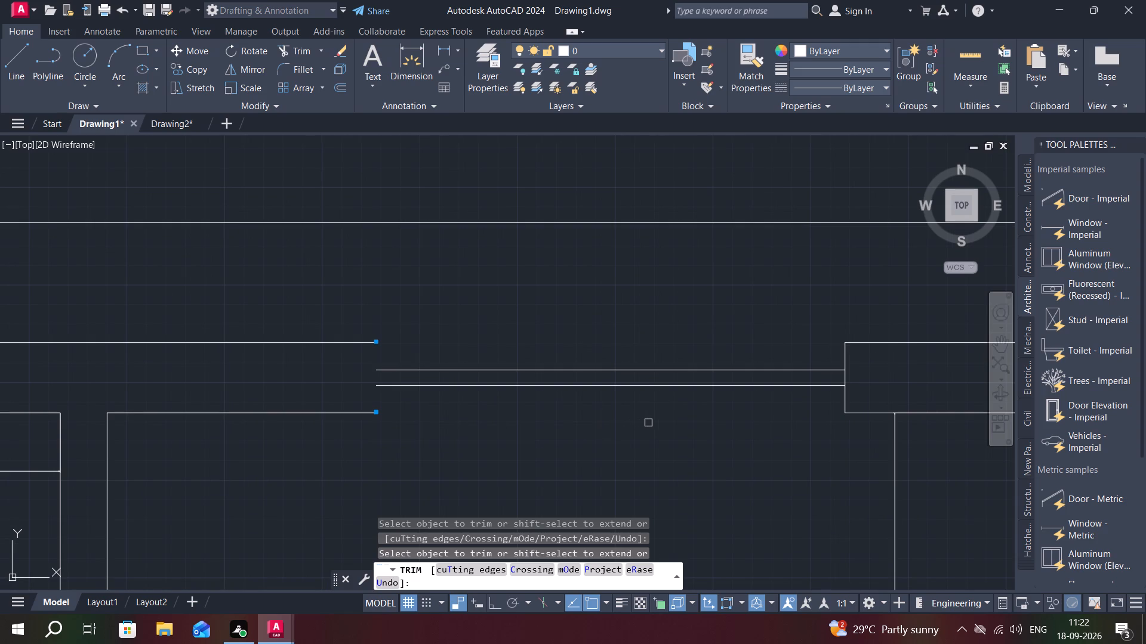
left_click(844, 400)
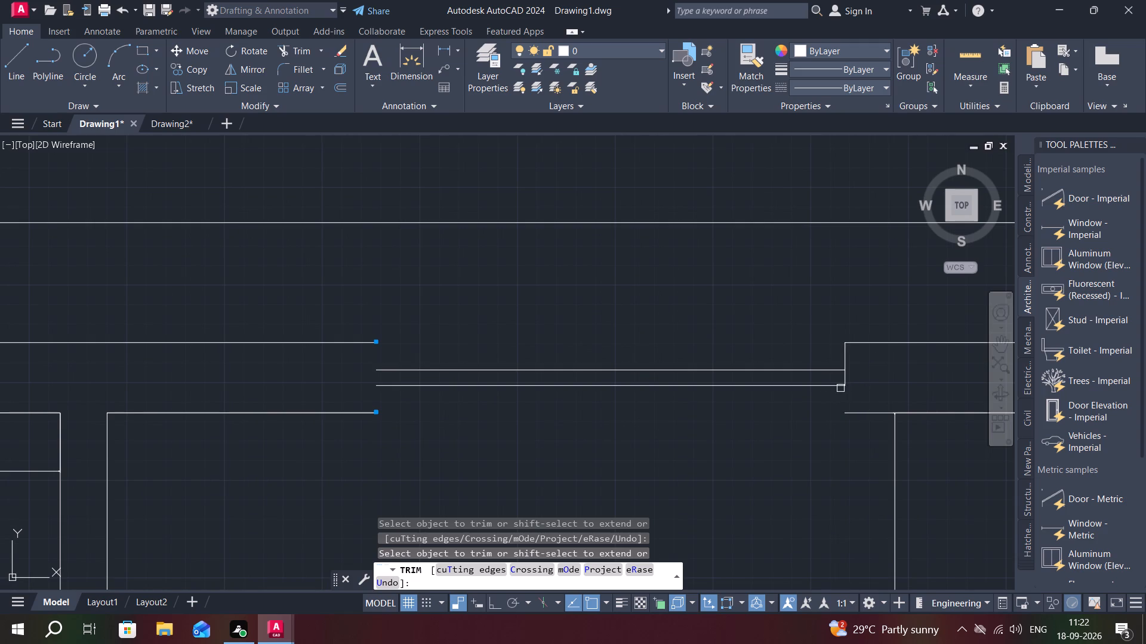
left_click(844, 379)
left_click(845, 360)
Trim the inner and outer lines of the north wall across the northern bedroom's window opening.
scroll(691, 485, "down", 2)
middle_click_drag(685, 485, 778, 447)
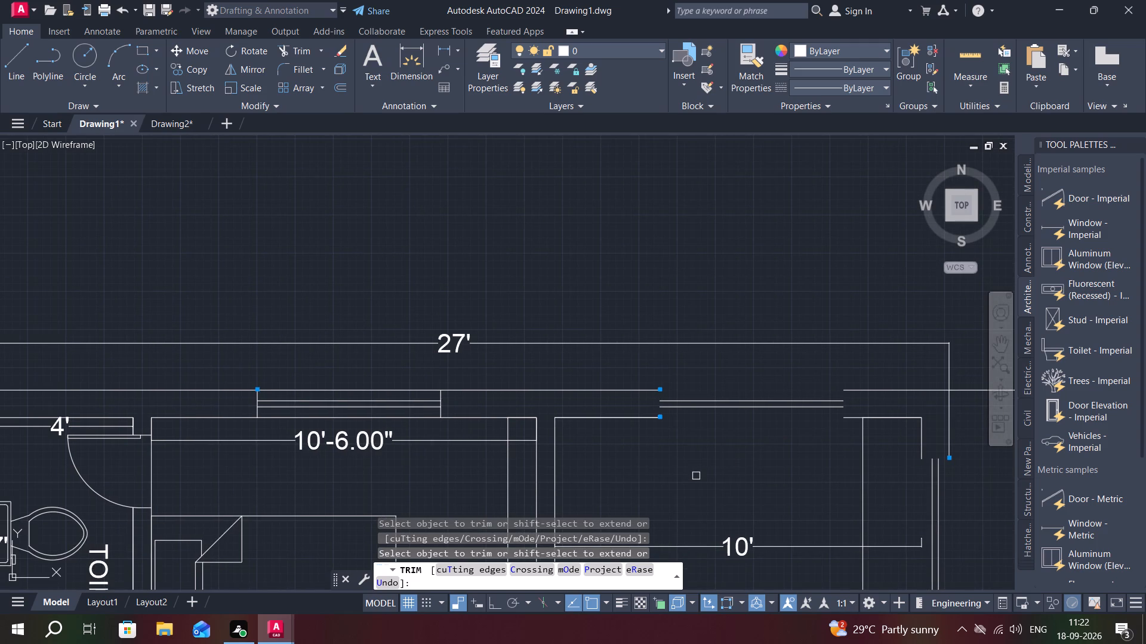
scroll(687, 473, "down", 1)
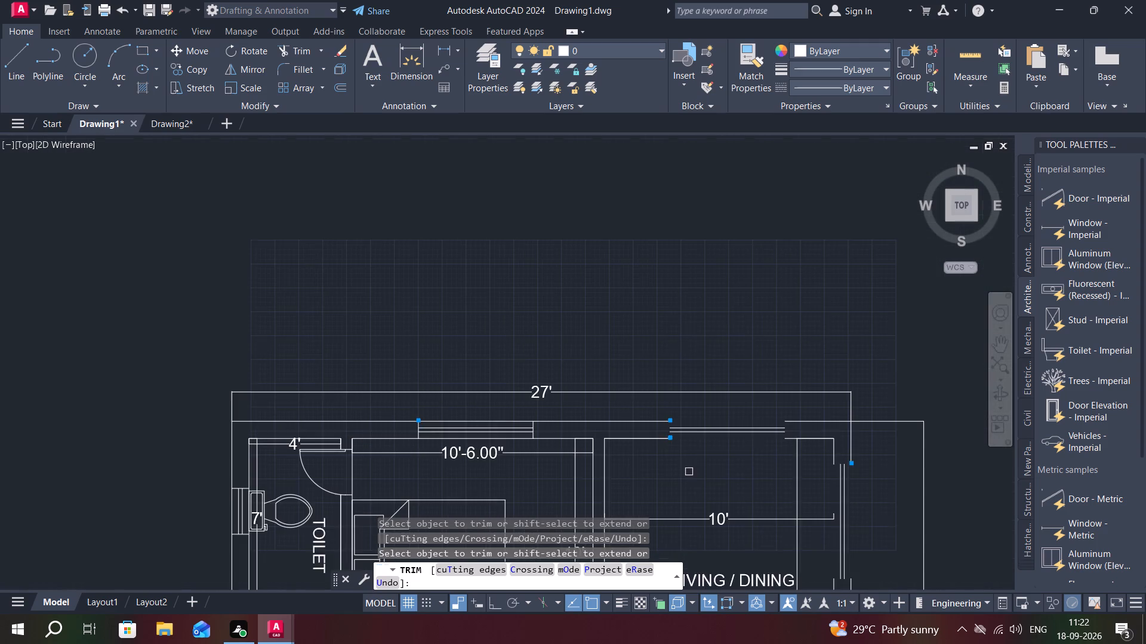
middle_click_drag(707, 462, 814, 435)
scroll(605, 407, "up", 2)
middle_click_drag(627, 400, 648, 383)
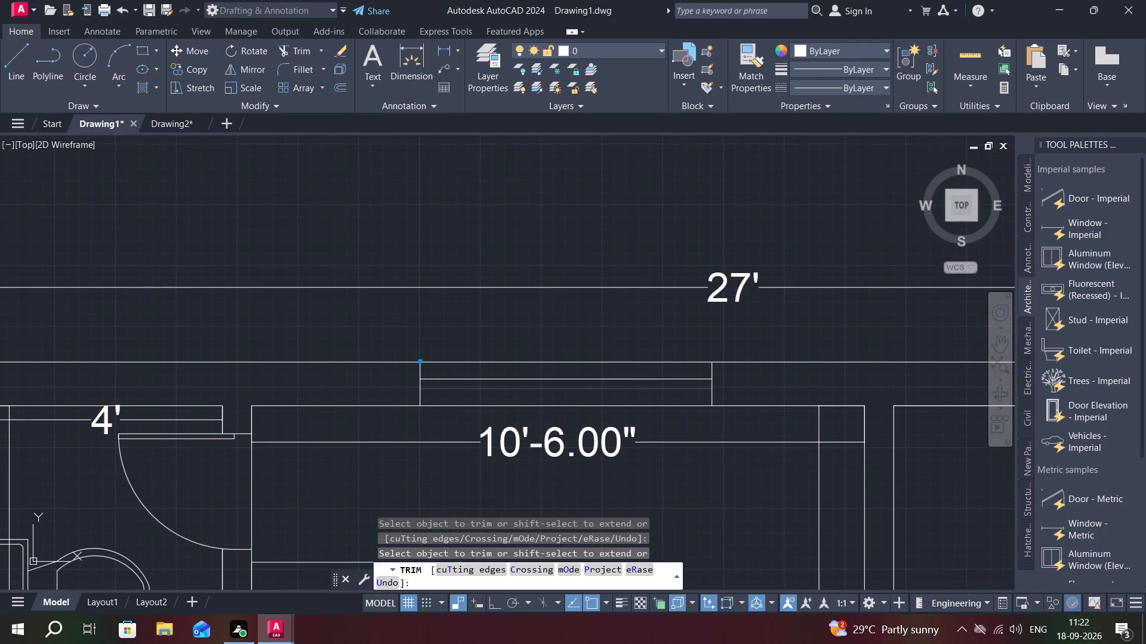
left_click(593, 407)
left_click(593, 364)
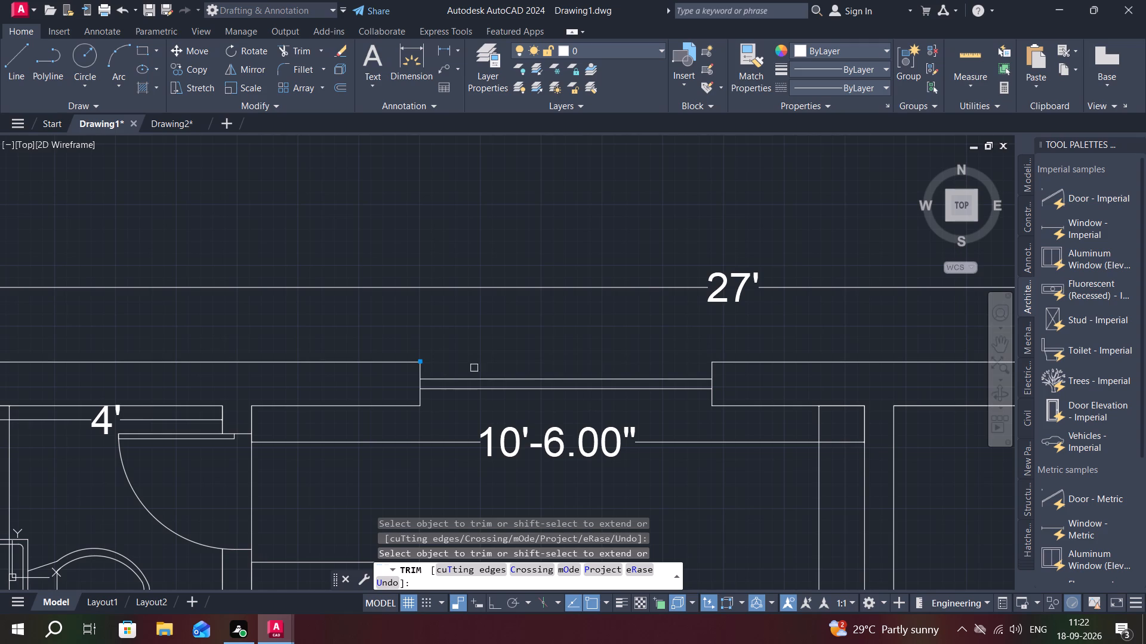
Trim away all segments of the west and east end lines of the northern bedroom's north wall window and end the Trim command.
left_click(419, 371)
scroll(417, 385, "up", 2)
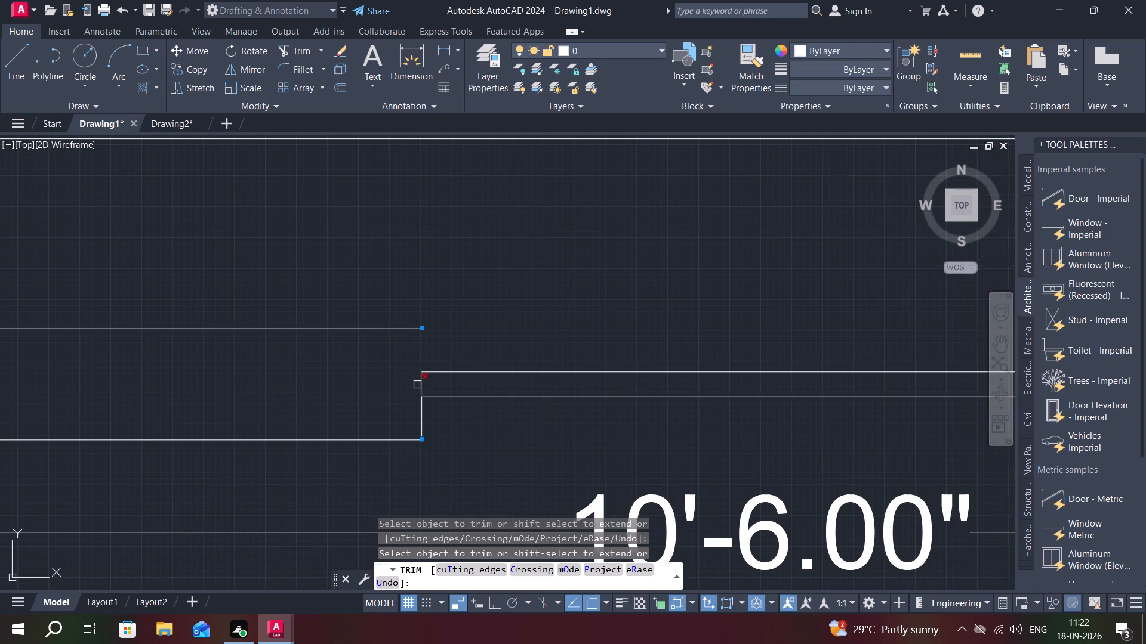
left_click(421, 386)
left_click(423, 407)
scroll(418, 447, "down", 3)
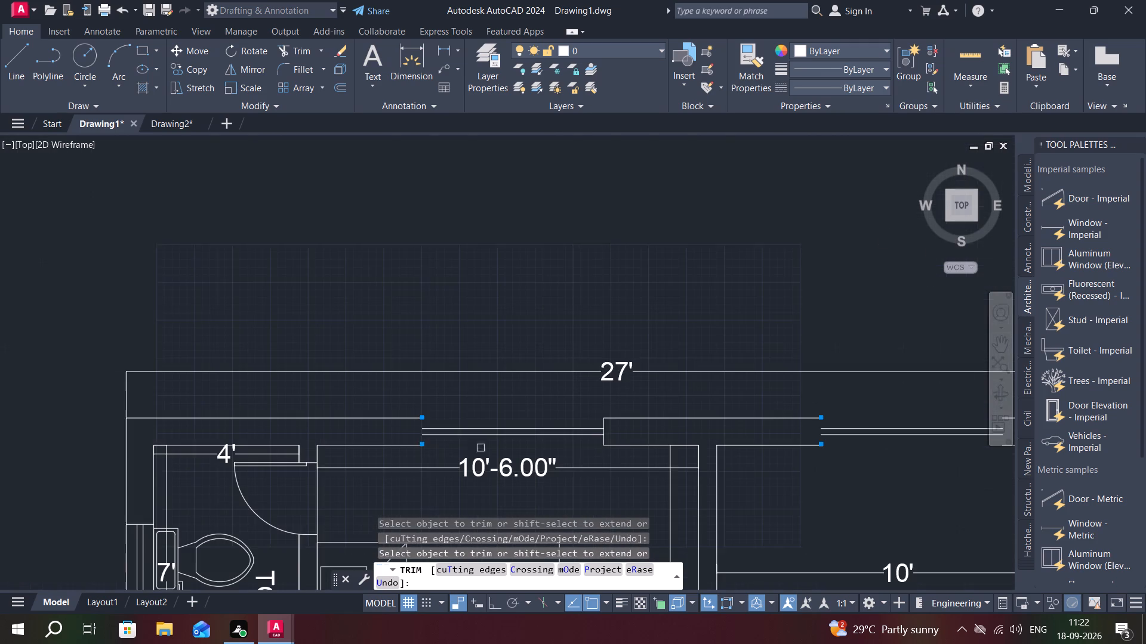
scroll(597, 425, "up", 3)
left_click(611, 424)
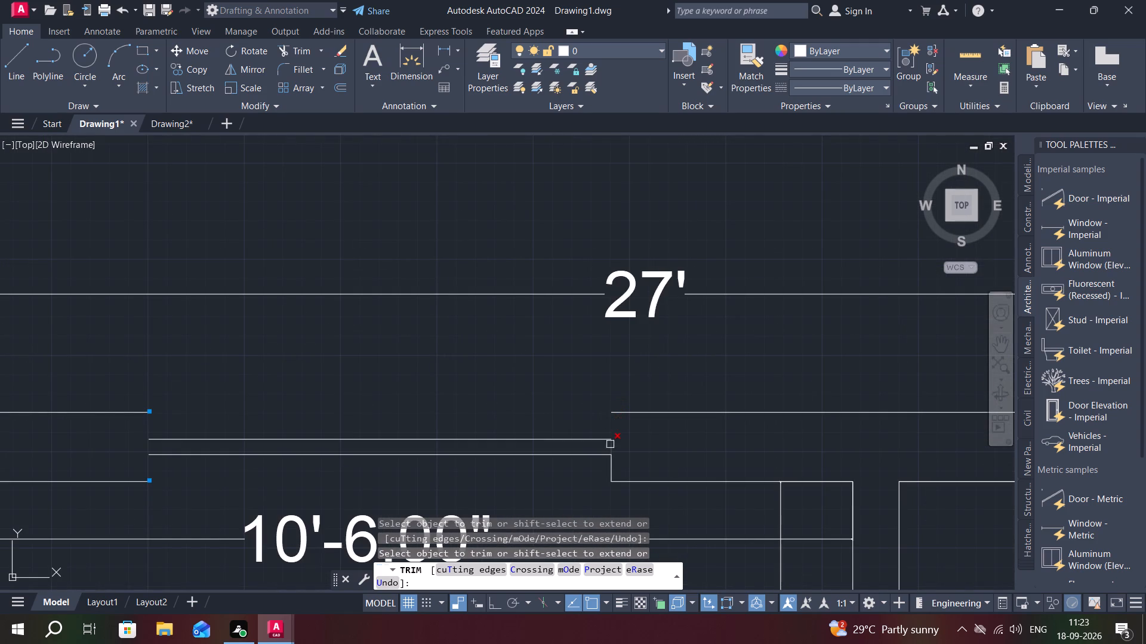
left_click(611, 446)
left_click(611, 465)
scroll(554, 409, "down", 3)
middle_click_drag(525, 380, 560, 372)
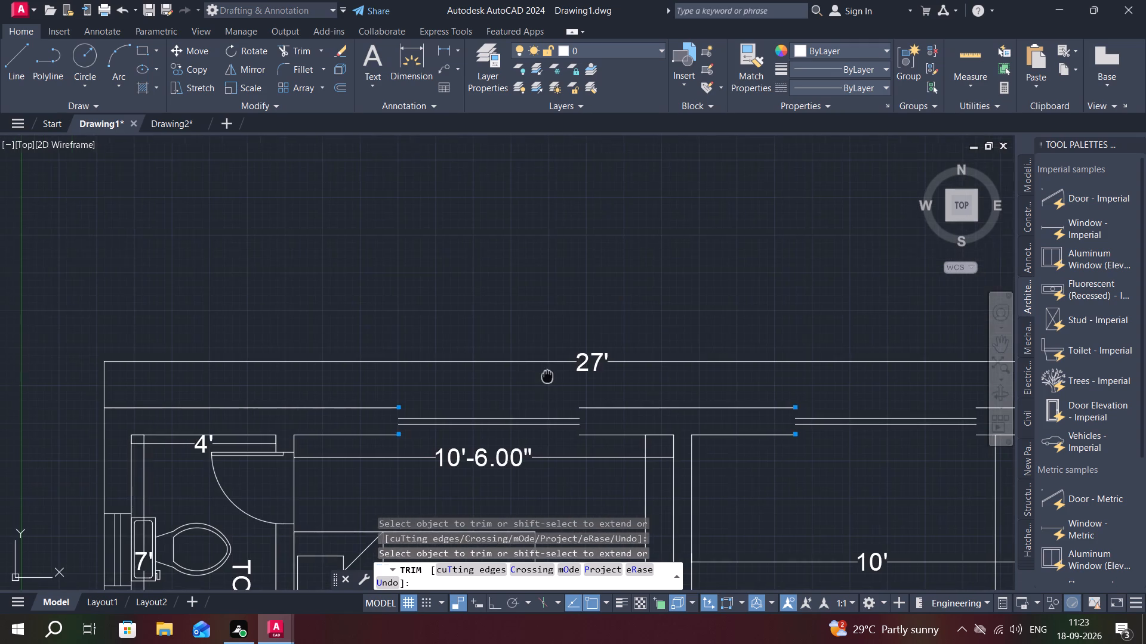
middle_click_drag(560, 372, 680, 318)
middle_click_drag(353, 447, 424, 390)
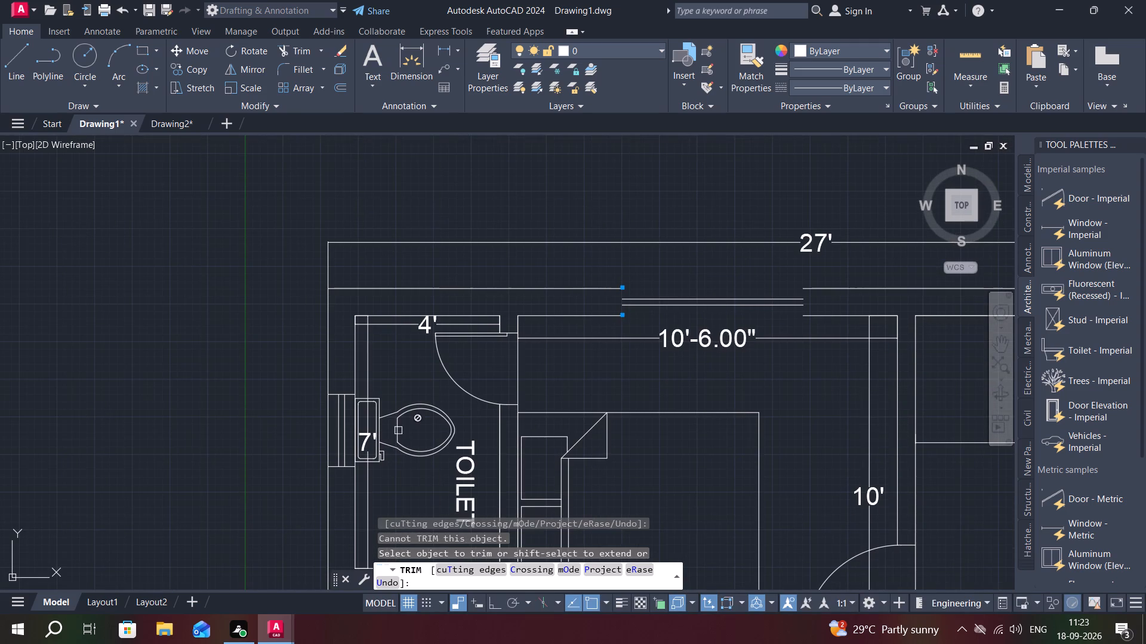
key("Escape")
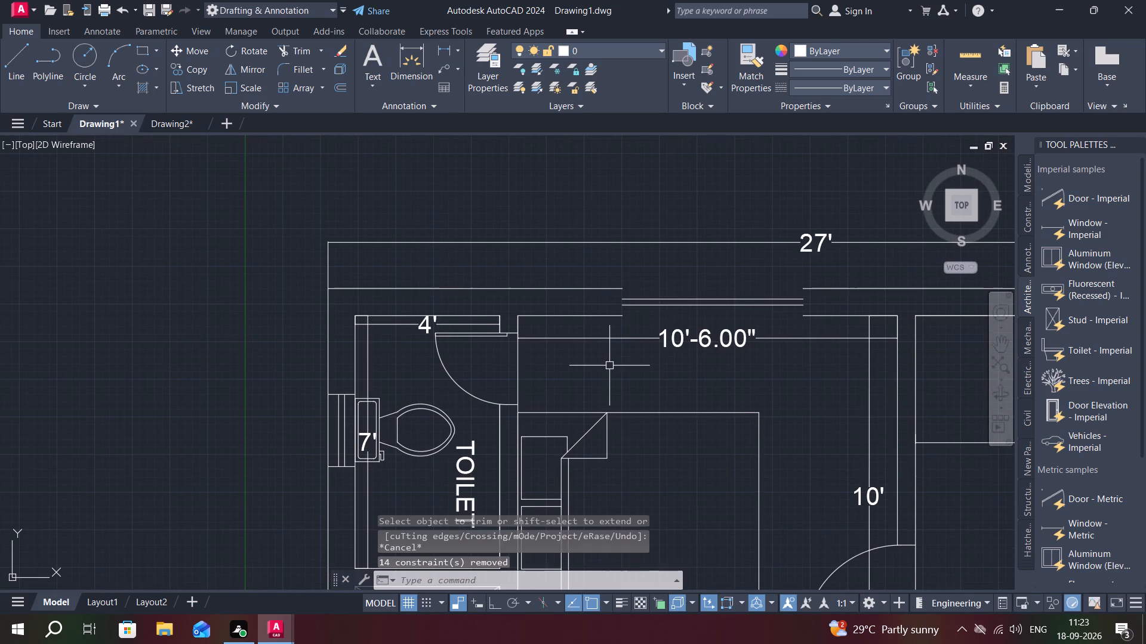
Draw a rectangle across the northern bedroom's north wall window opening, spanning the full wall thickness.
type("REC")
key("space")
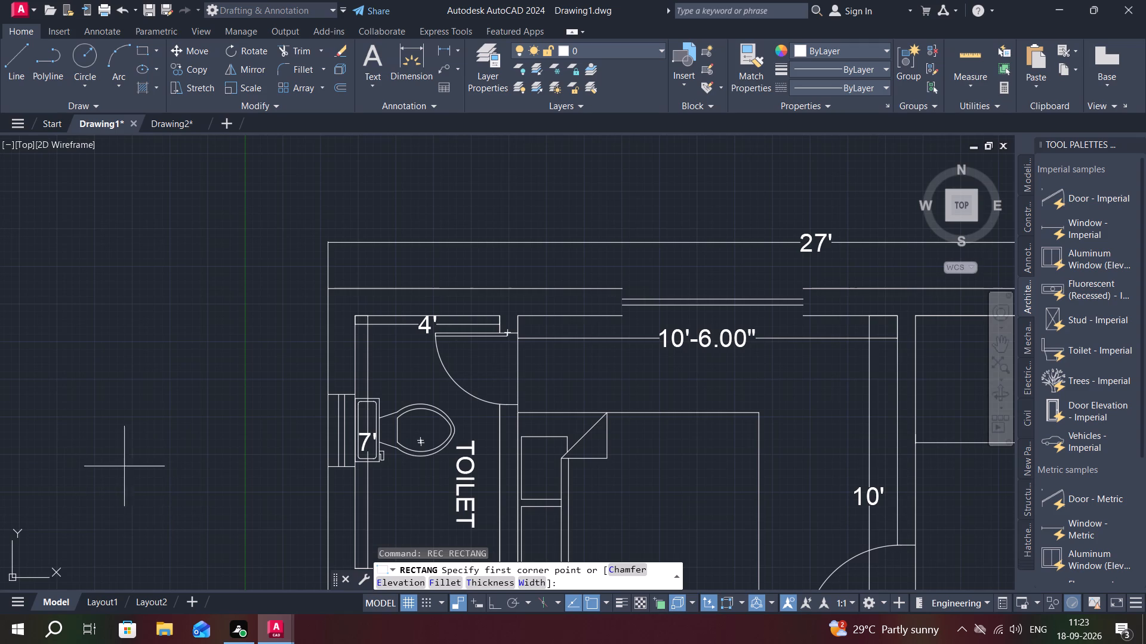
left_click(620, 289)
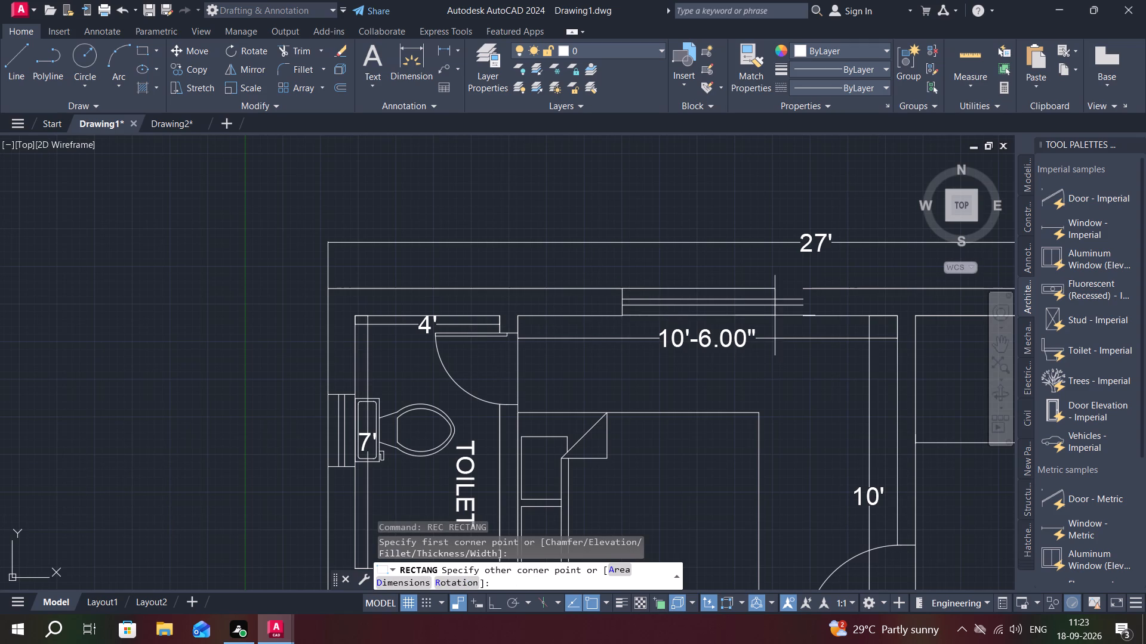
left_click(805, 316)
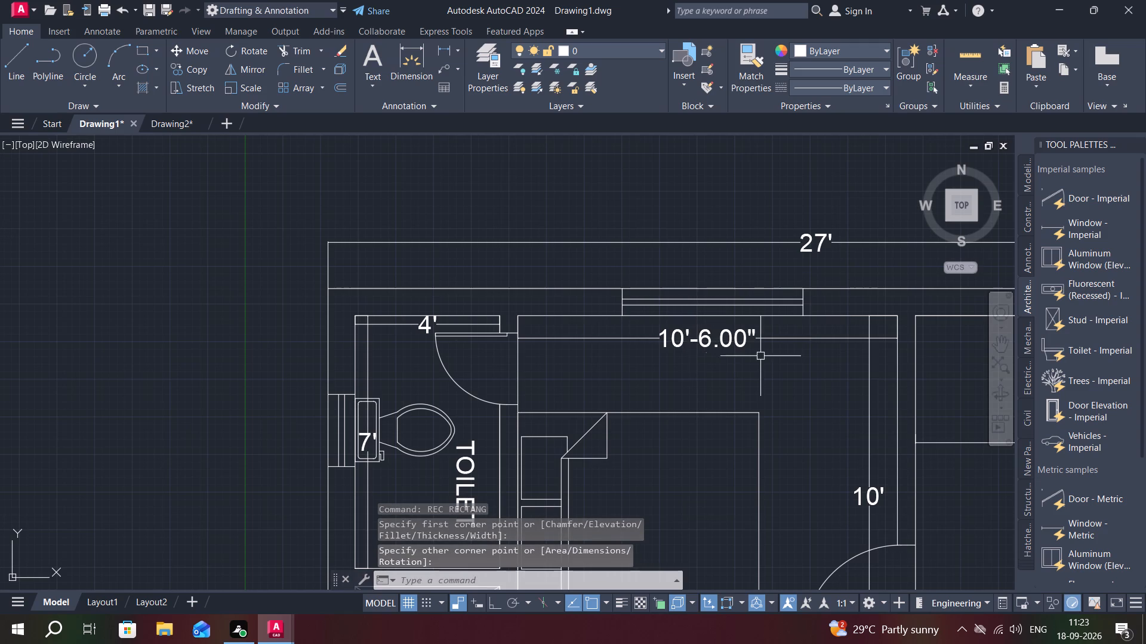
Draw a rectangle across the living/dining room's north wall window opening, spanning the full wall thickness.
middle_click_drag(766, 358, 592, 395)
key("space")
middle_click_drag(756, 347, 754, 347)
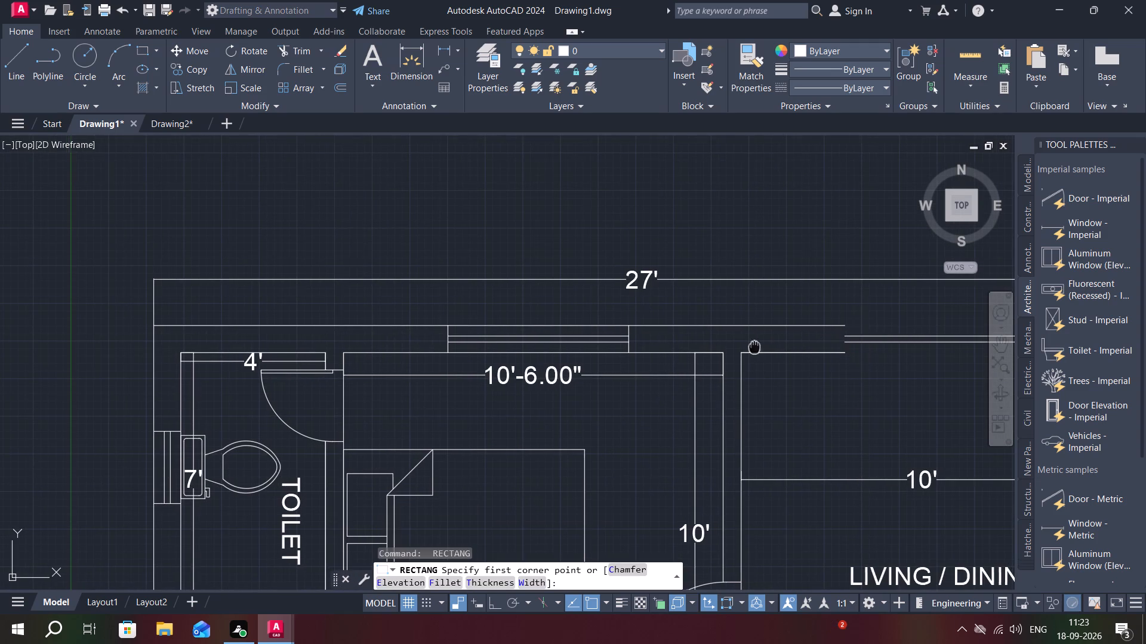
middle_click_drag(754, 347, 568, 379)
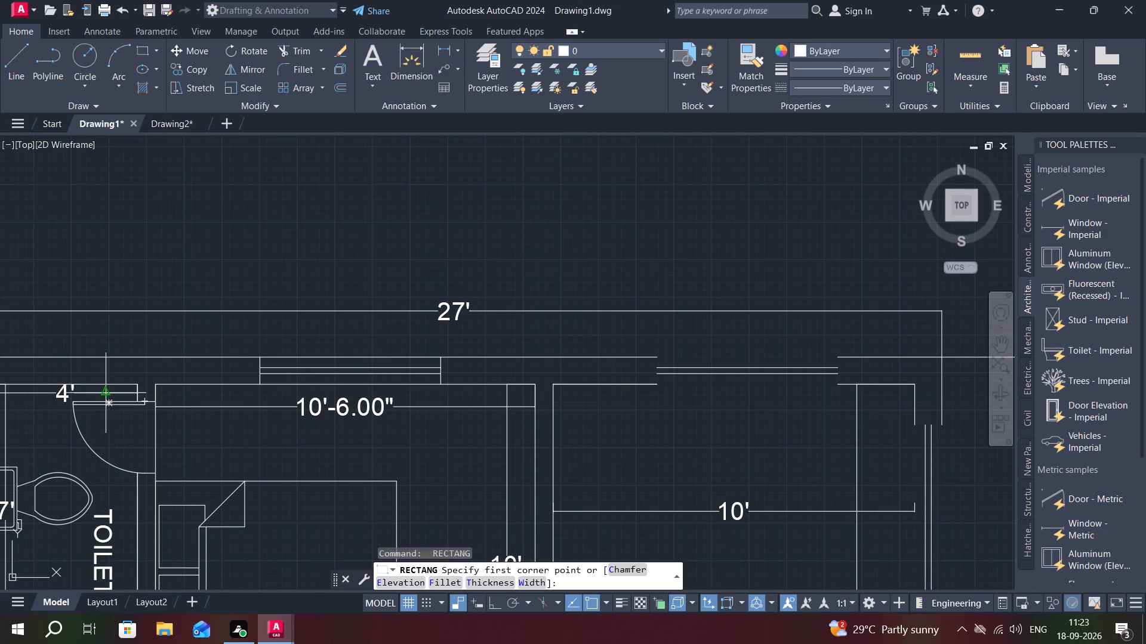
left_click(654, 357)
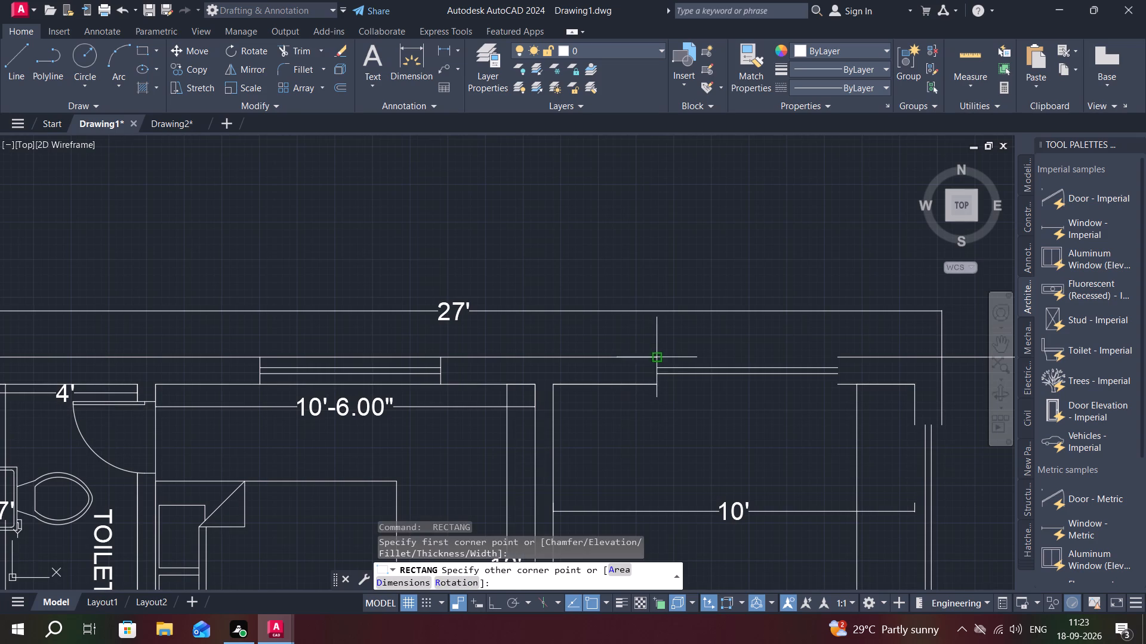
left_click(842, 385)
Draw a rectangle across the northern window opening in the living/dining room's east wall, spanning the full wall thickness.
middle_click_drag(771, 430, 662, 462)
scroll(762, 429, "down", 1)
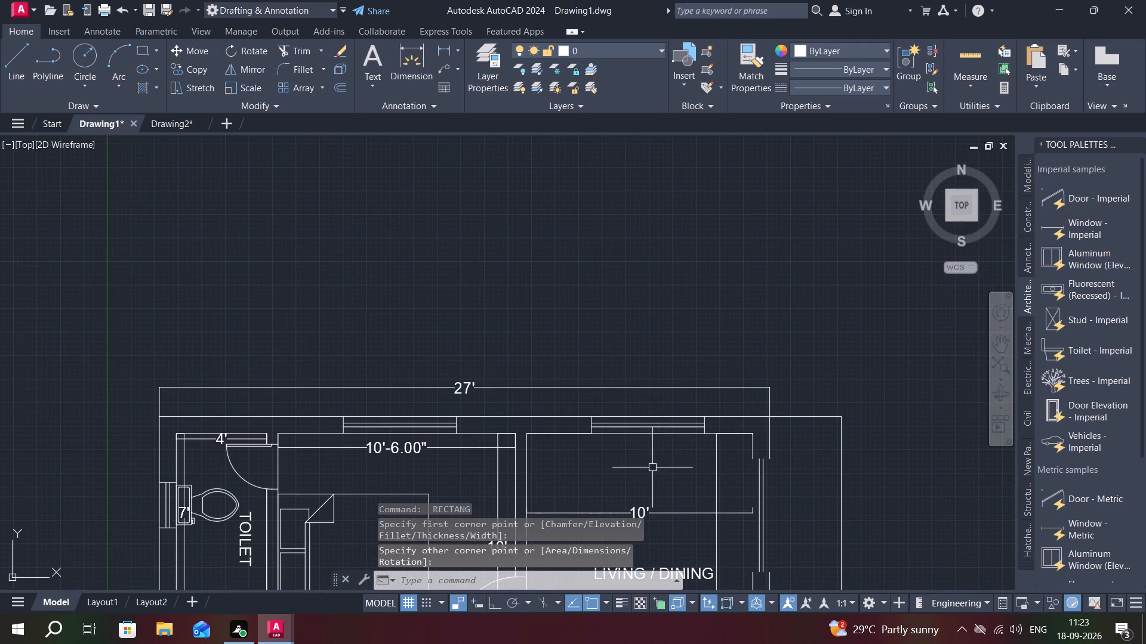
middle_click_drag(682, 476, 596, 475)
middle_click_drag(670, 456, 662, 400)
scroll(648, 414, "up", 2)
key("space")
left_click(670, 380)
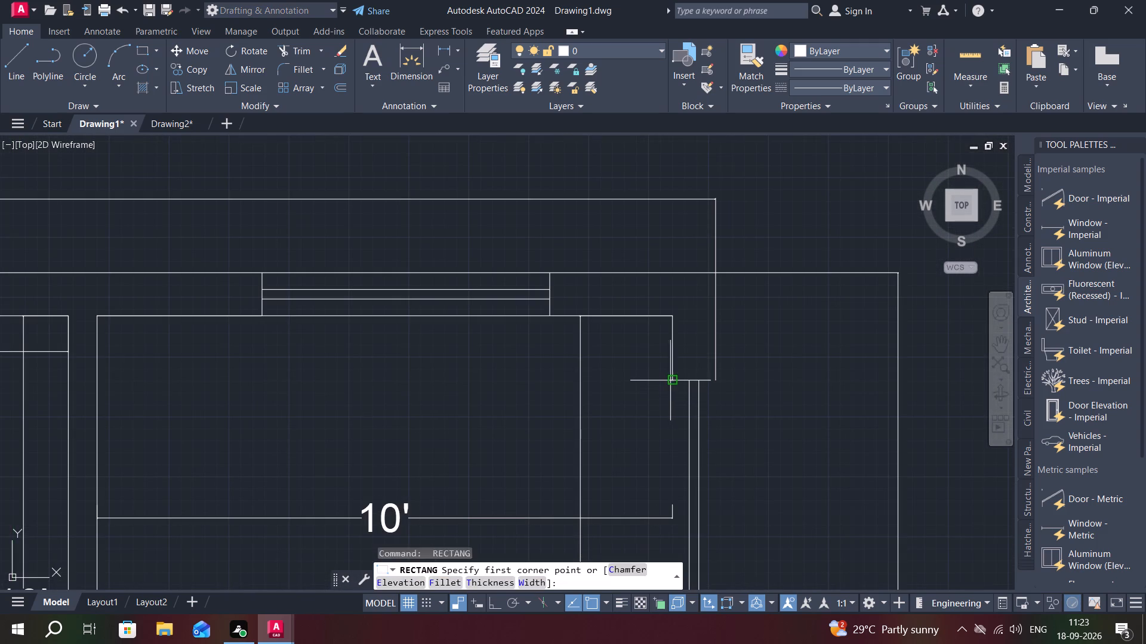
middle_click_drag(717, 457, 706, 335)
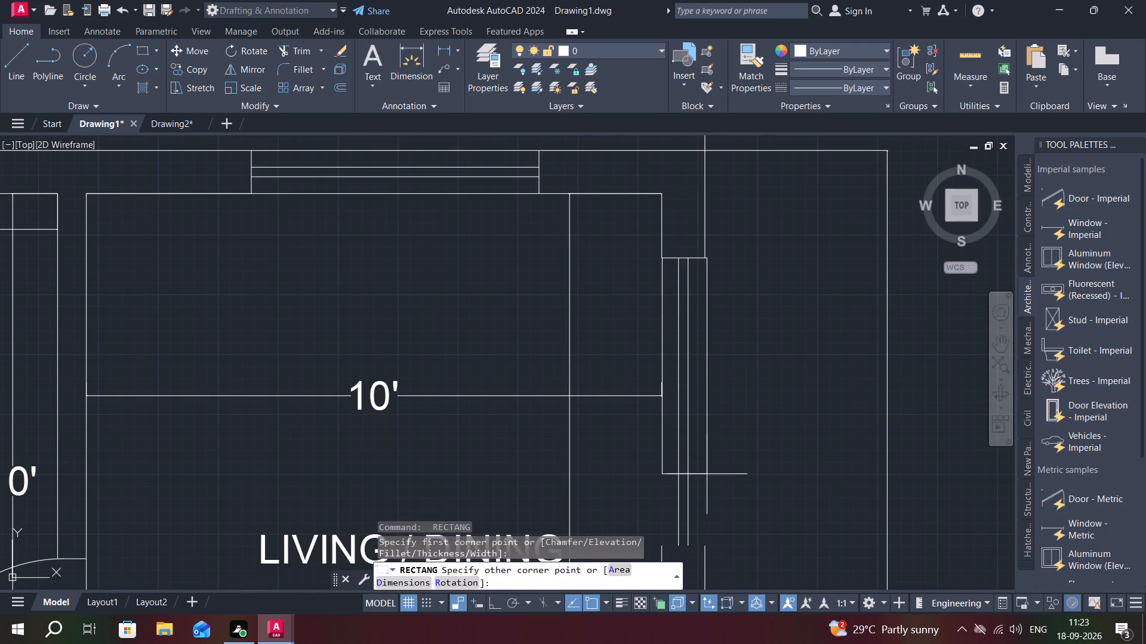
left_click(706, 544)
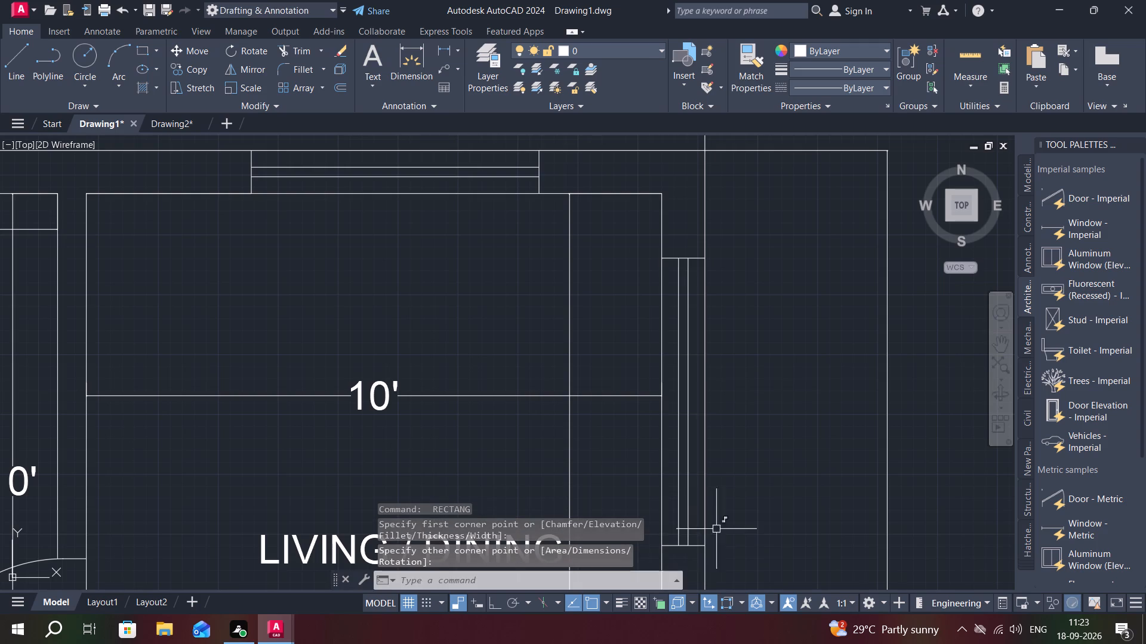
Draw a rectangle across the southern window opening in the living/dining room's east wall, spanning the full wall thickness.
middle_click_drag(780, 490, 770, 405)
scroll(780, 391, "down", 2)
middle_click_drag(793, 427, 802, 302)
scroll(735, 392, "up", 1)
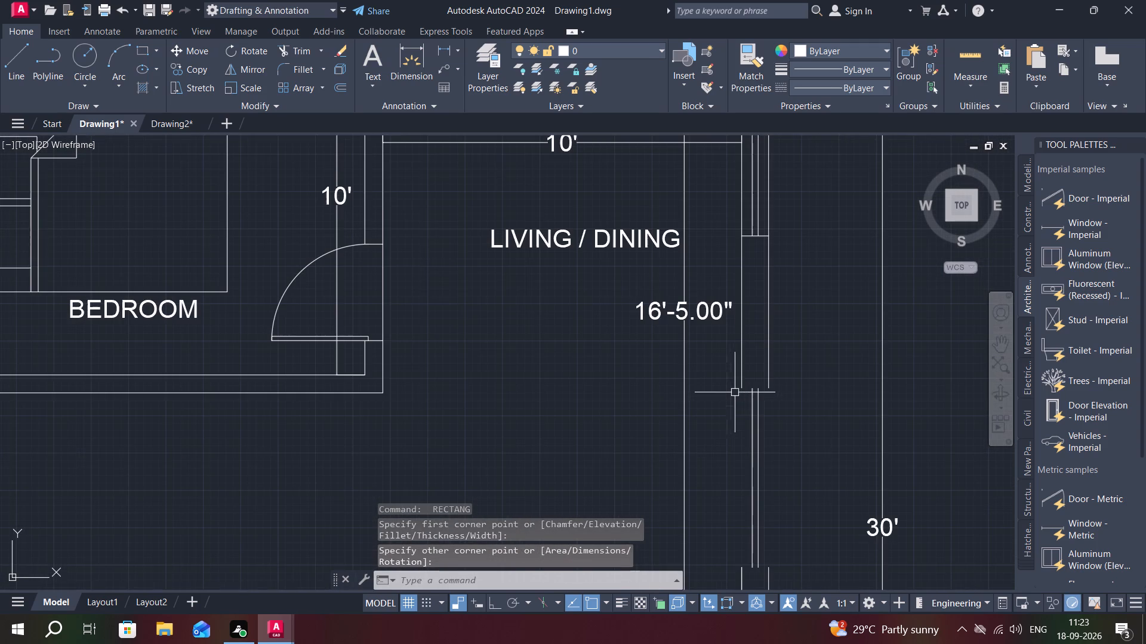
key("space")
left_click(742, 389)
middle_click_drag(772, 455, 755, 369)
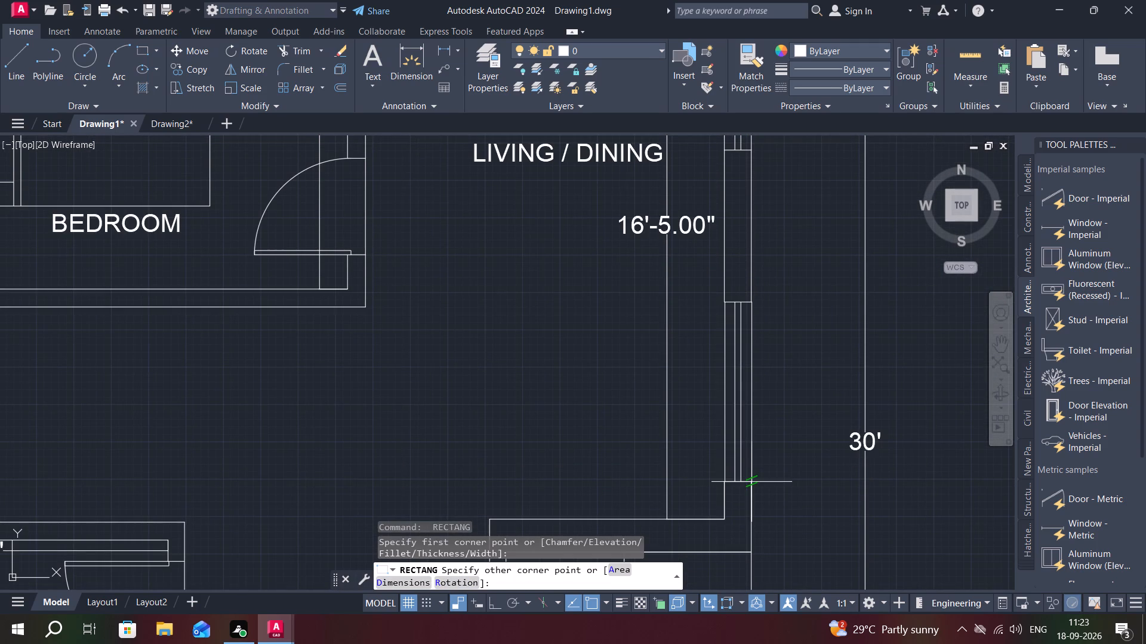
left_click(751, 485)
Trim the outer line of the west wall across the southern toilet's window opening.
middle_click_drag(777, 428, 788, 326)
scroll(814, 384, "down", 2)
scroll(819, 451, "down", 1)
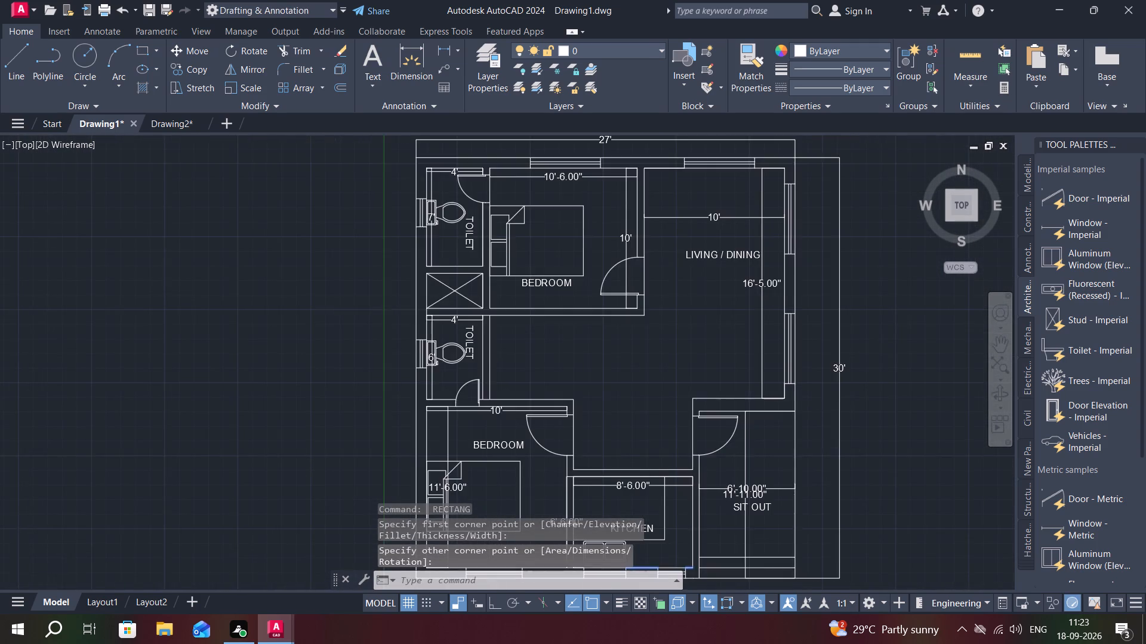
middle_click_drag(766, 376, 922, 407)
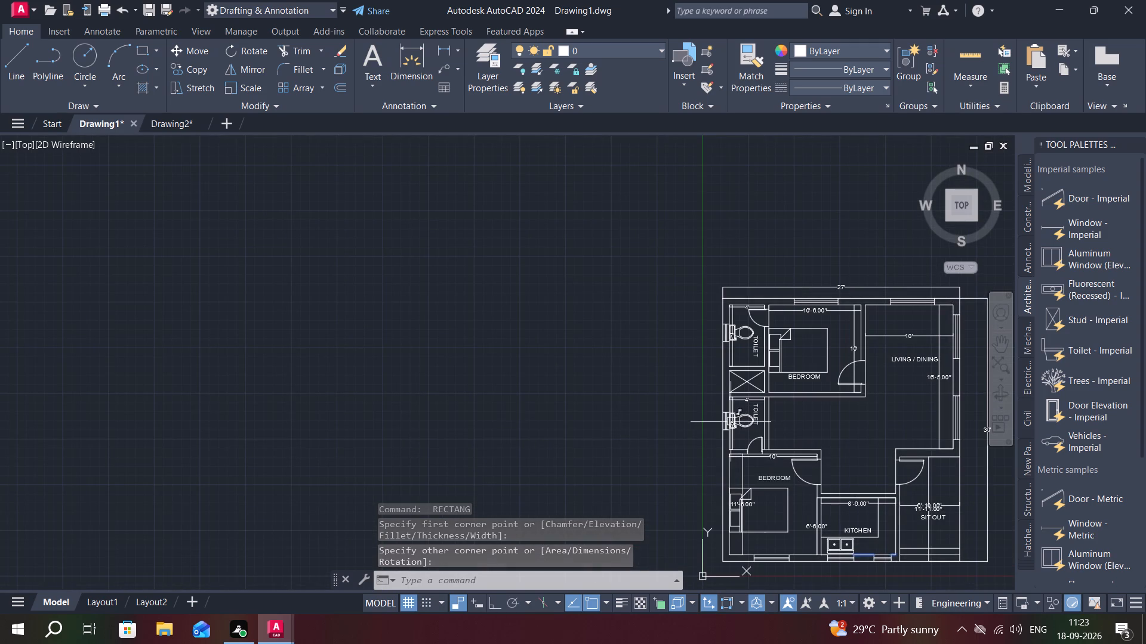
scroll(720, 450, "up", 2)
middle_click_drag(722, 413, 678, 432)
key("Escape")
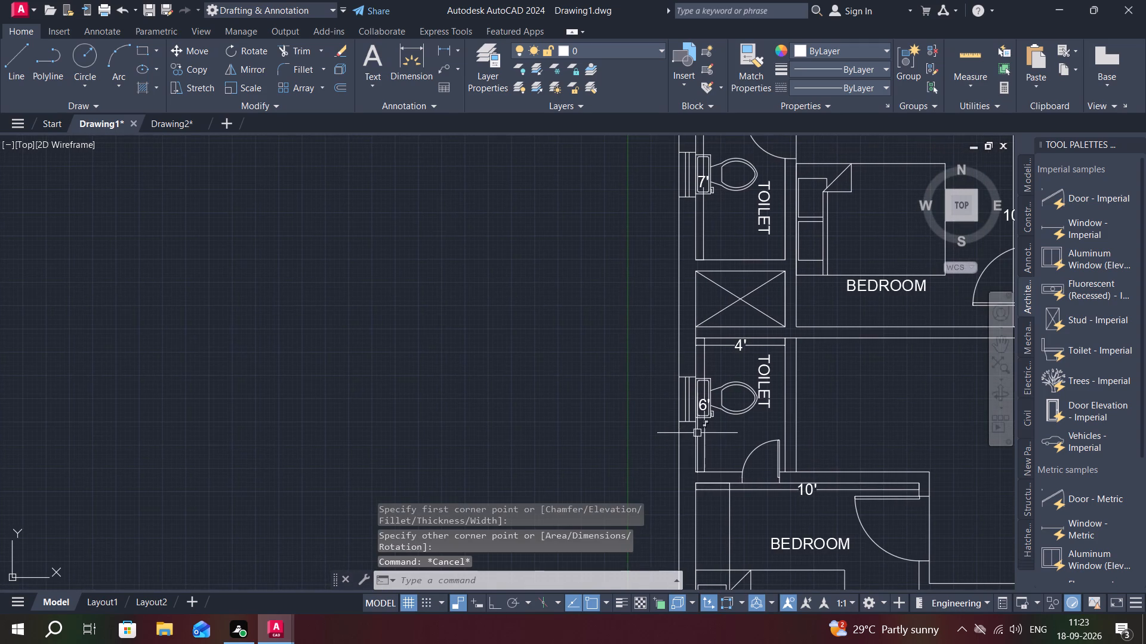
type("TR")
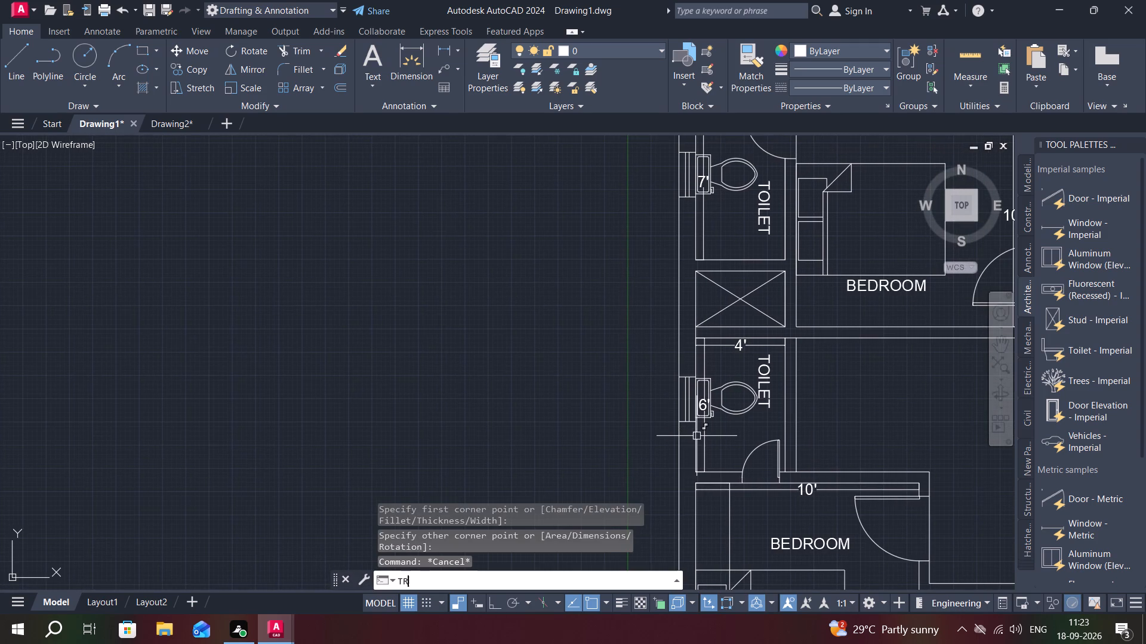
key("space")
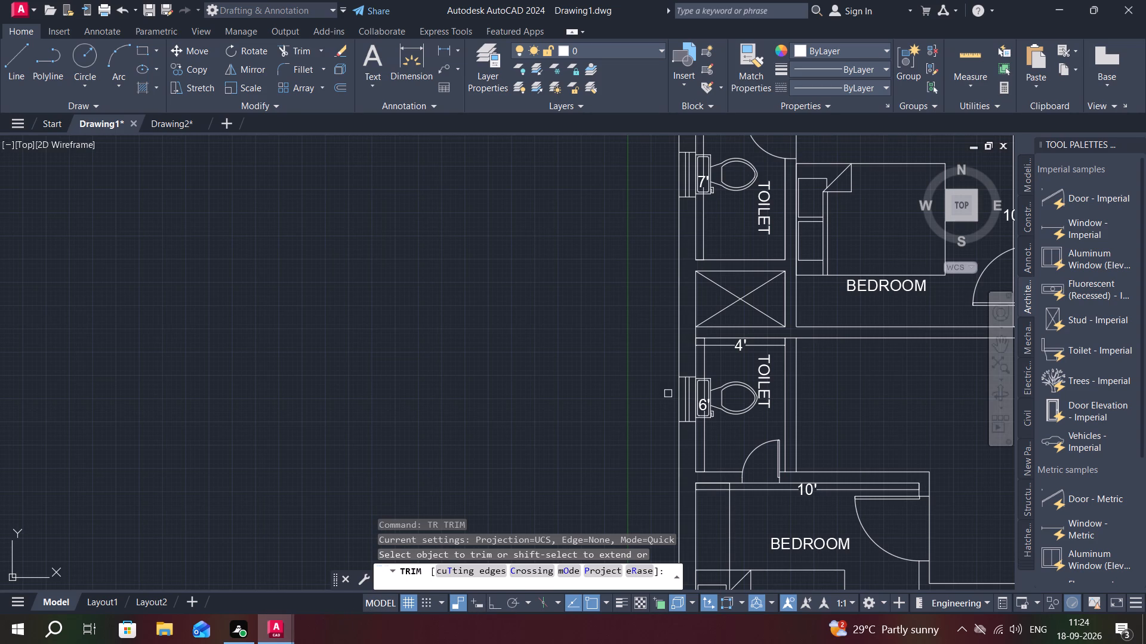
scroll(667, 393, "up", 3)
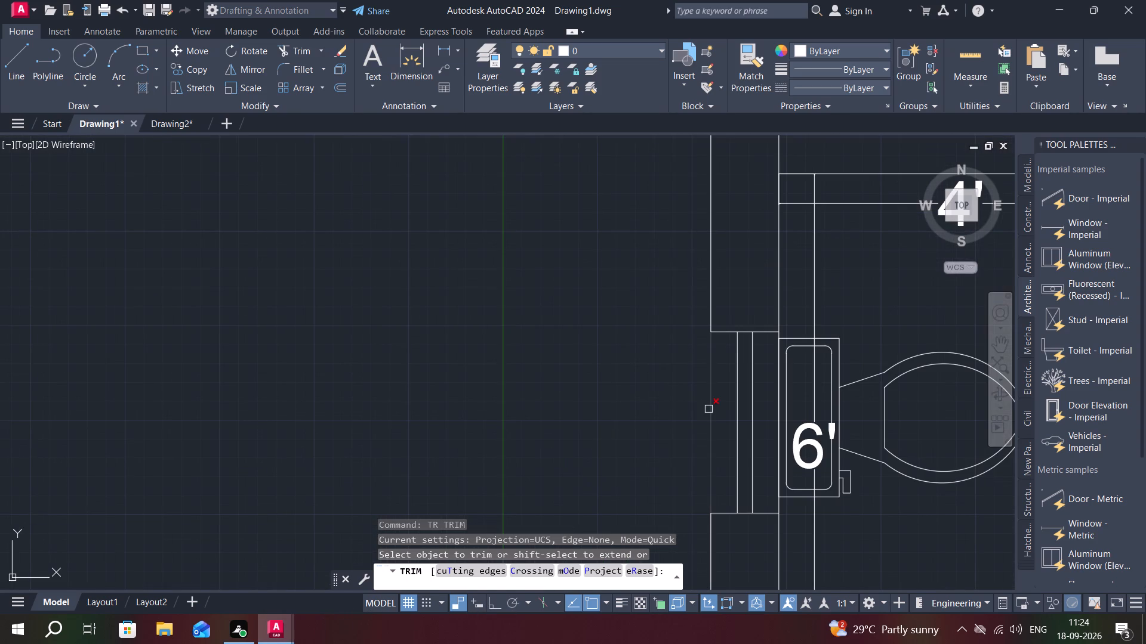
left_click(708, 409)
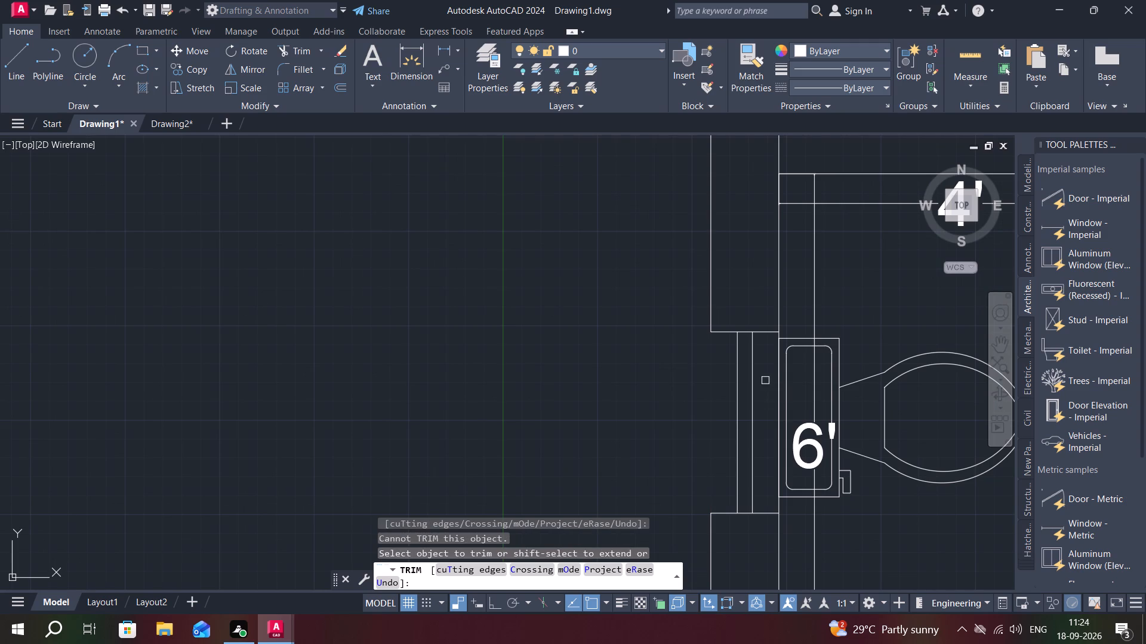
Trim the inner line of the west wall across the southern toilet's window, on both sides of the toilet cistern.
scroll(762, 376, "up", 4)
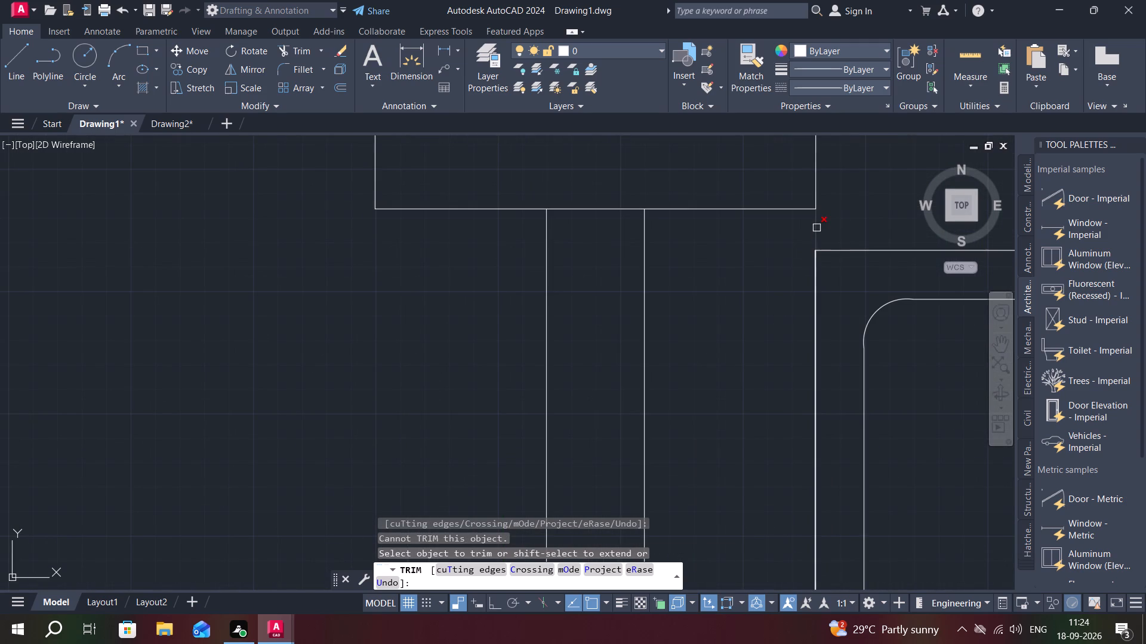
left_click(816, 229)
middle_click_drag(828, 357, 806, 253)
scroll(791, 344, "down", 3)
middle_click_drag(766, 439, 764, 439)
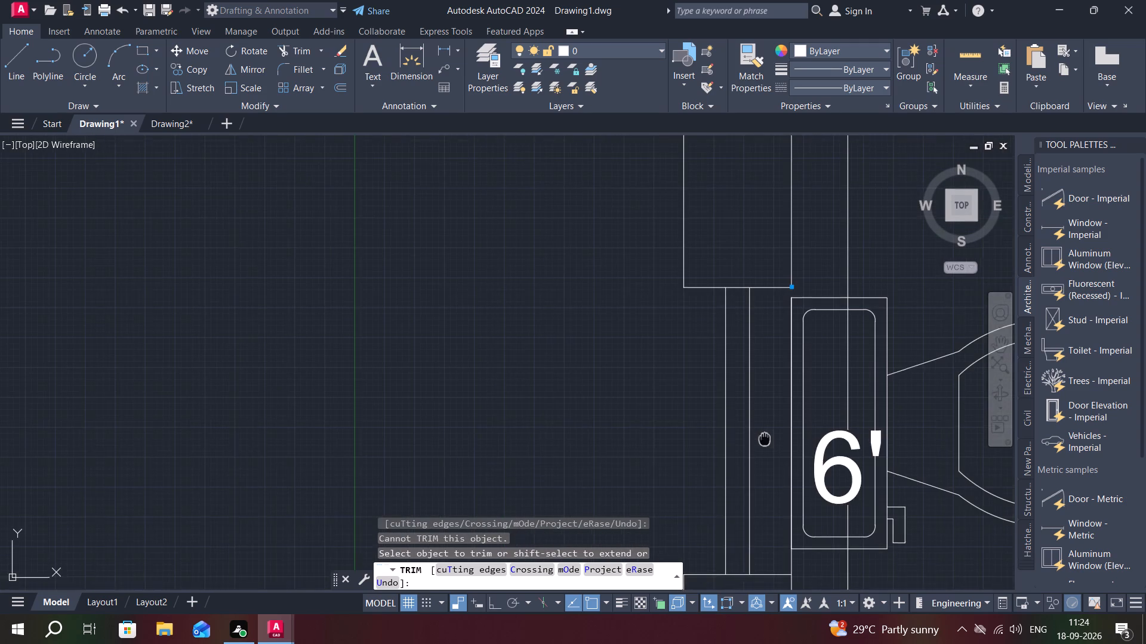
middle_click_drag(764, 439, 757, 343)
scroll(792, 464, "up", 3)
left_click(745, 454)
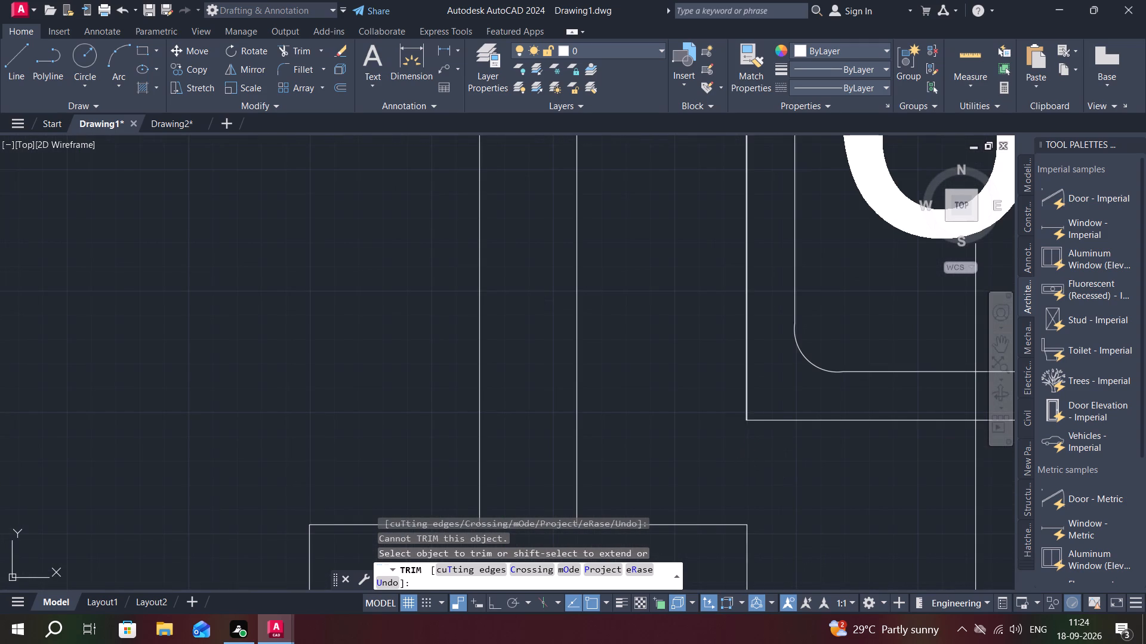
scroll(740, 391, "up", 5)
scroll(768, 389, "down", 1)
scroll(768, 389, "up", 2)
left_click(778, 388)
Trim away all three segments of the north end line of the southern toilet's west wall window.
scroll(753, 417, "down", 2)
scroll(753, 417, "up", 1)
scroll(753, 417, "down", 9)
middle_click_drag(735, 407, 769, 442)
scroll(757, 467, "down", 2)
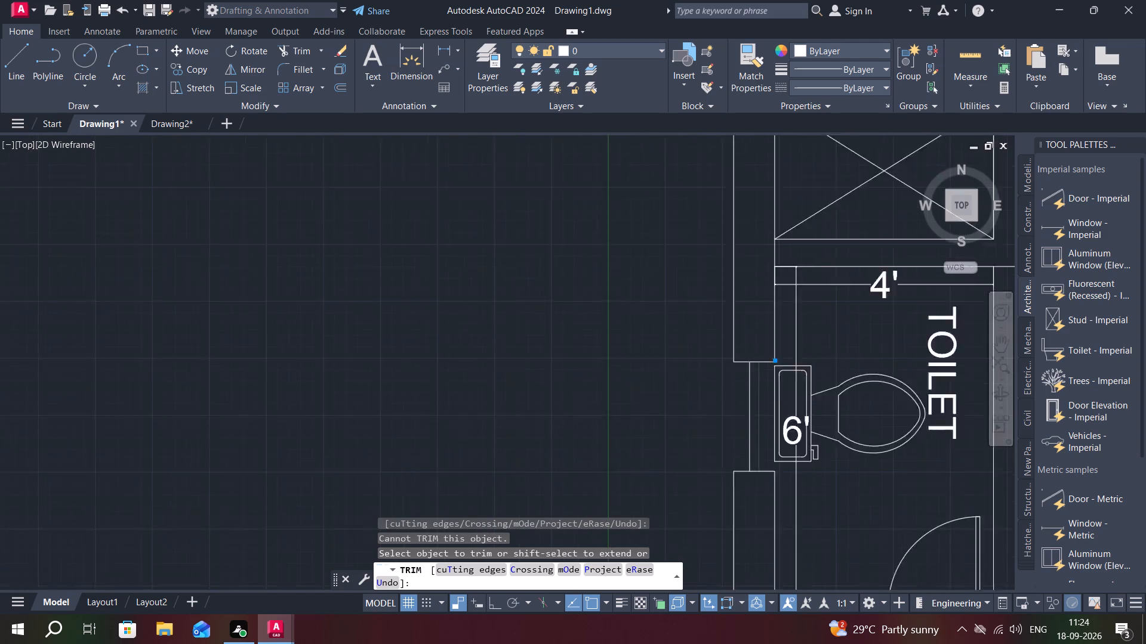
scroll(762, 395, "up", 3)
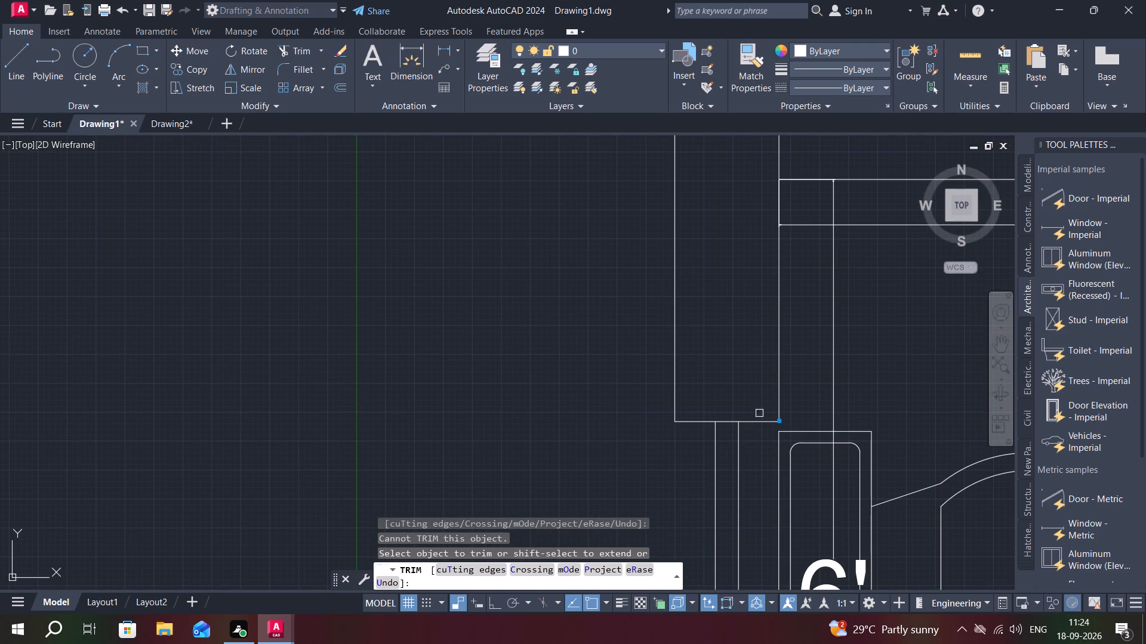
left_click(762, 421)
left_click(689, 423)
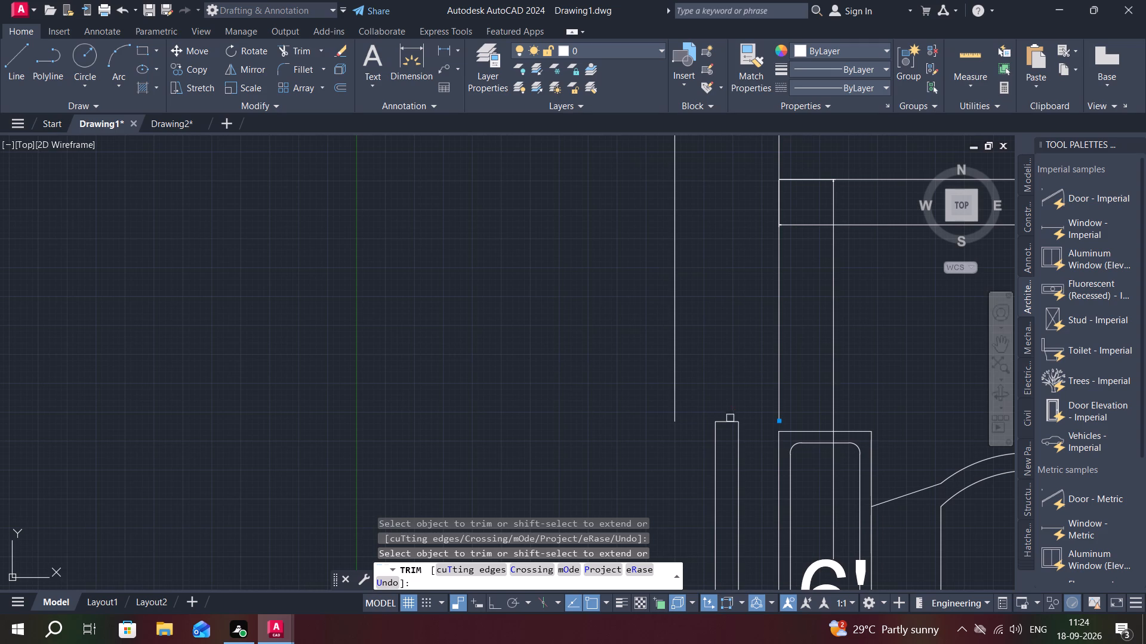
left_click(729, 420)
Trim away all three segments of the south end line of the southern toilet's west wall window.
scroll(549, 401, "down", 1)
middle_click_drag(541, 403, 537, 166)
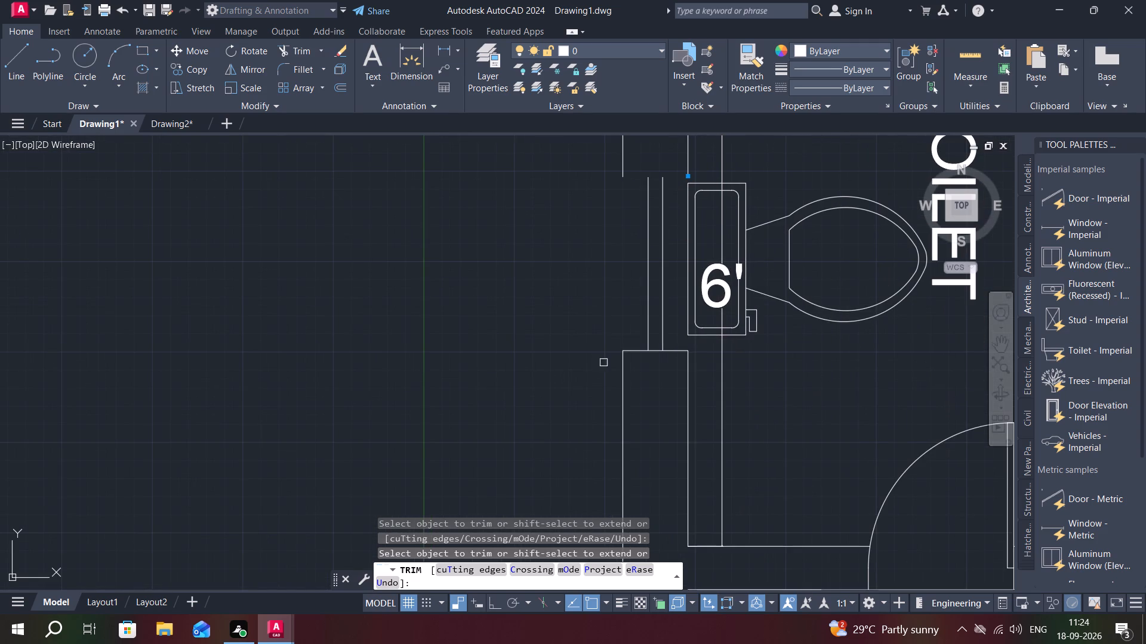
scroll(649, 358, "up", 3)
left_click(667, 323)
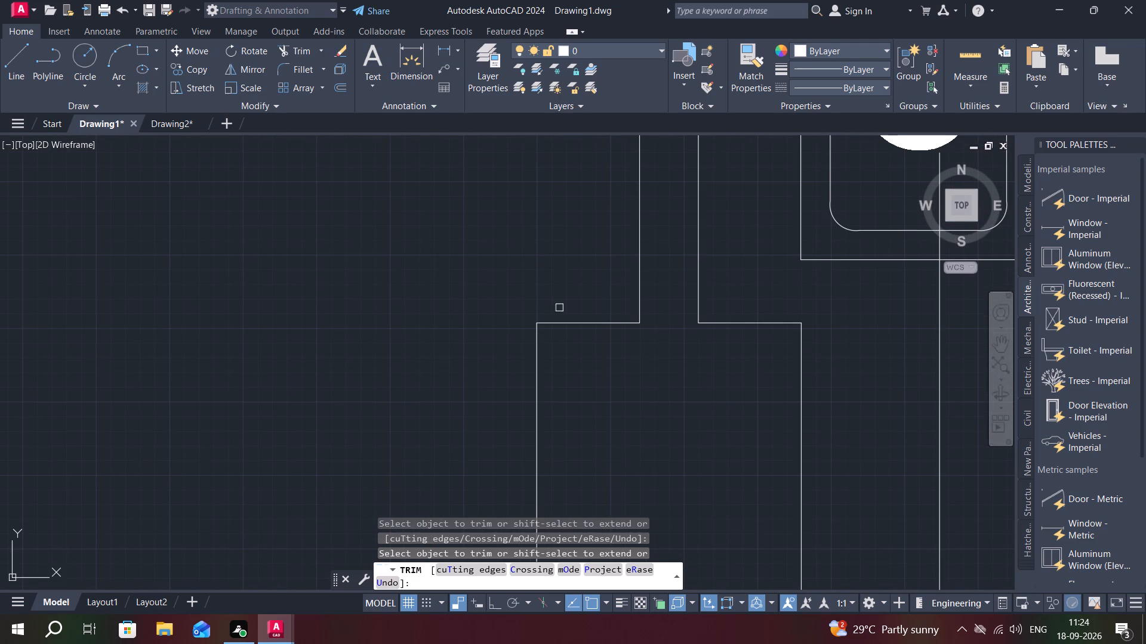
left_click(596, 323)
left_click(729, 323)
Trim the north end line's middle segment and the outer wall line across the northern toilet's west window opening.
scroll(670, 434, "down", 1)
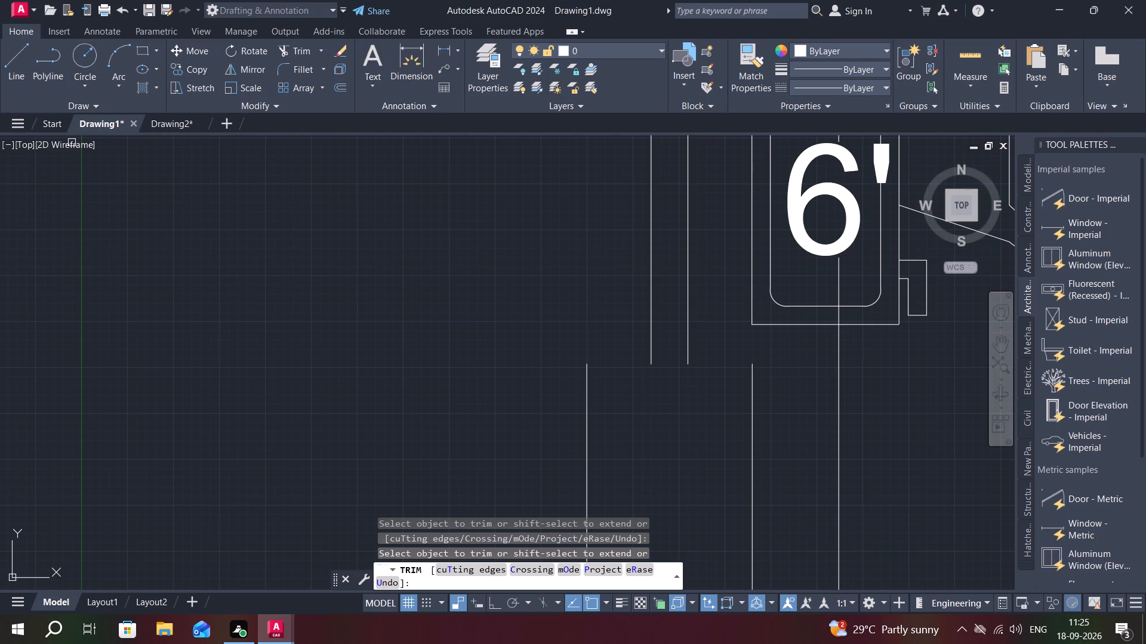
middle_click_drag(69, 145, 91, 289)
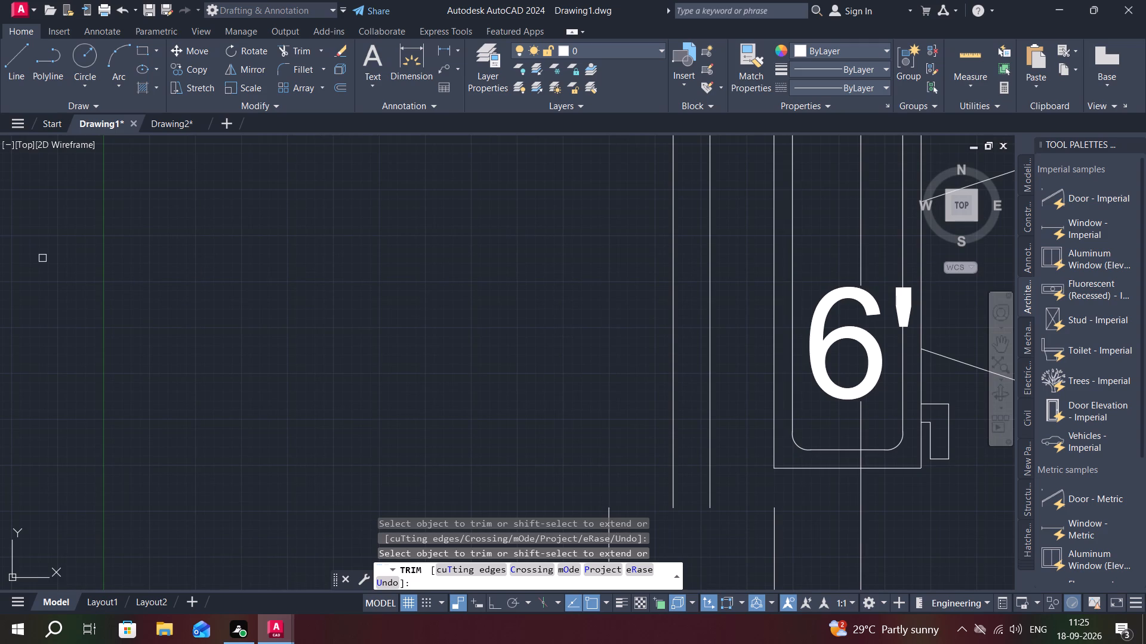
scroll(219, 155, "down", 2)
scroll(336, 222, "down", 1)
middle_click_drag(341, 221, 490, 373)
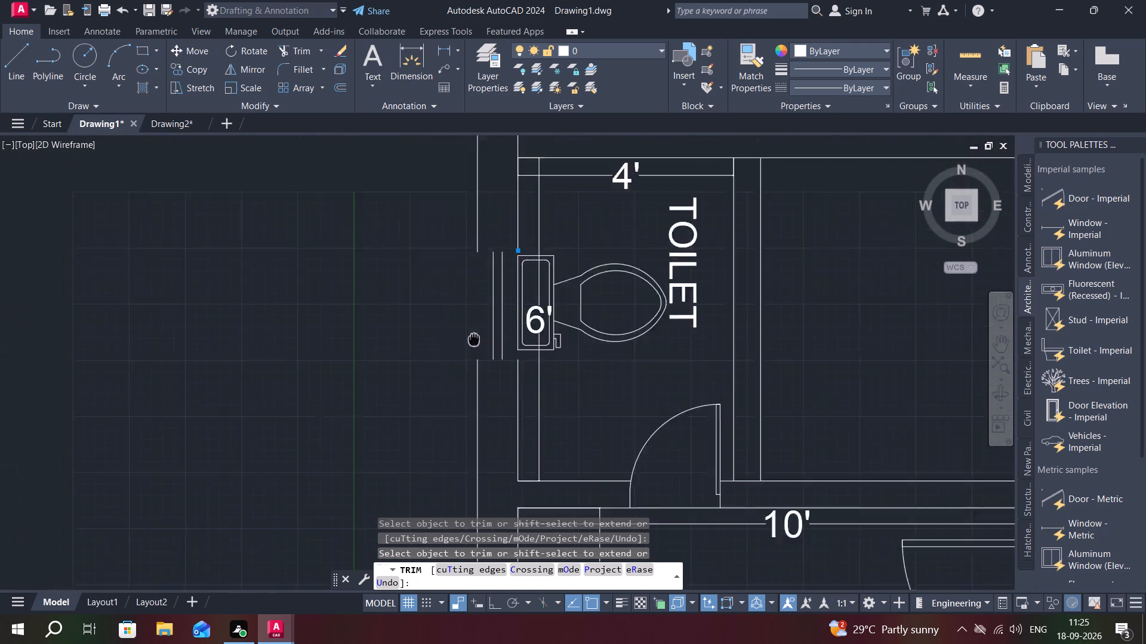
middle_click_drag(490, 373, 494, 405)
middle_click_drag(519, 260, 586, 460)
scroll(578, 259, "down", 3)
middle_click_drag(549, 241, 558, 250)
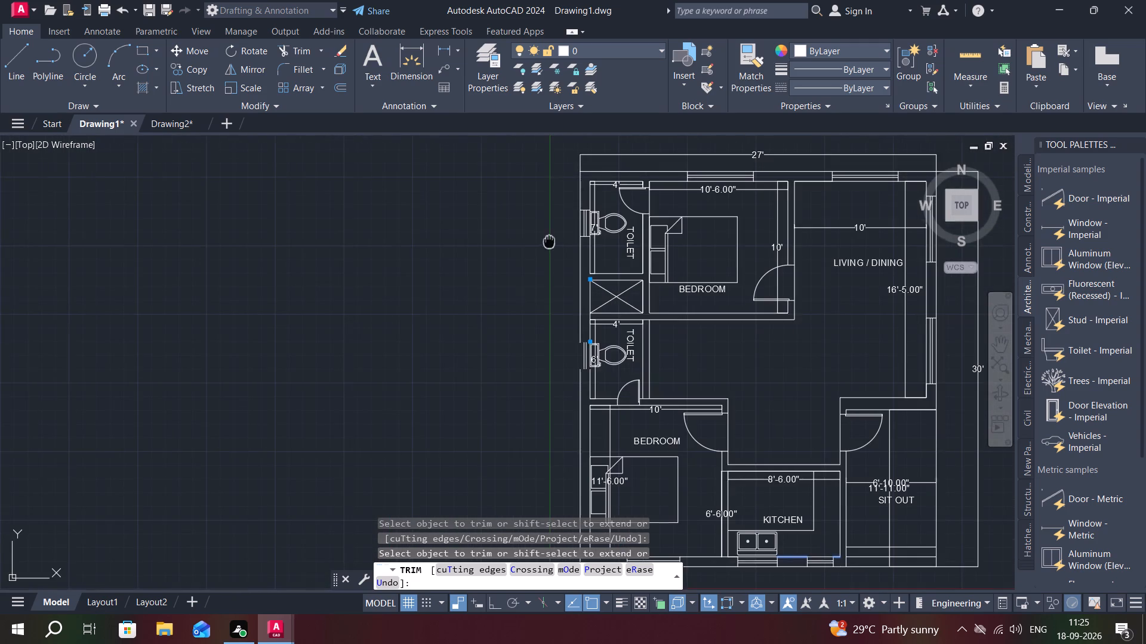
middle_click_drag(558, 250, 600, 321)
scroll(639, 307, "up", 6)
scroll(624, 305, "down", 2)
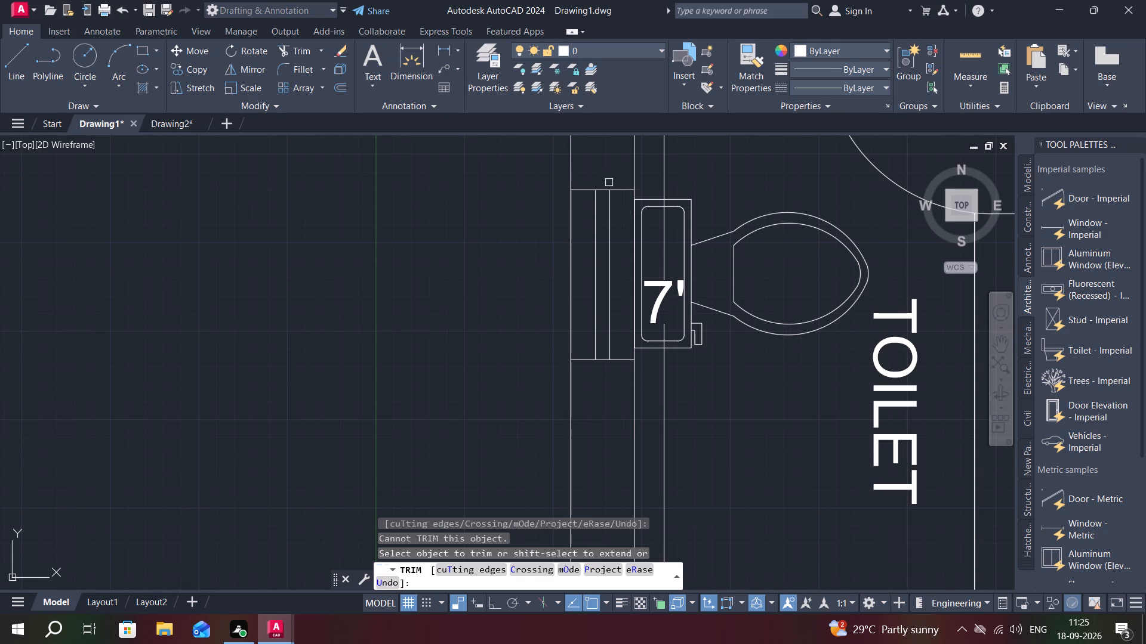
left_click(603, 188)
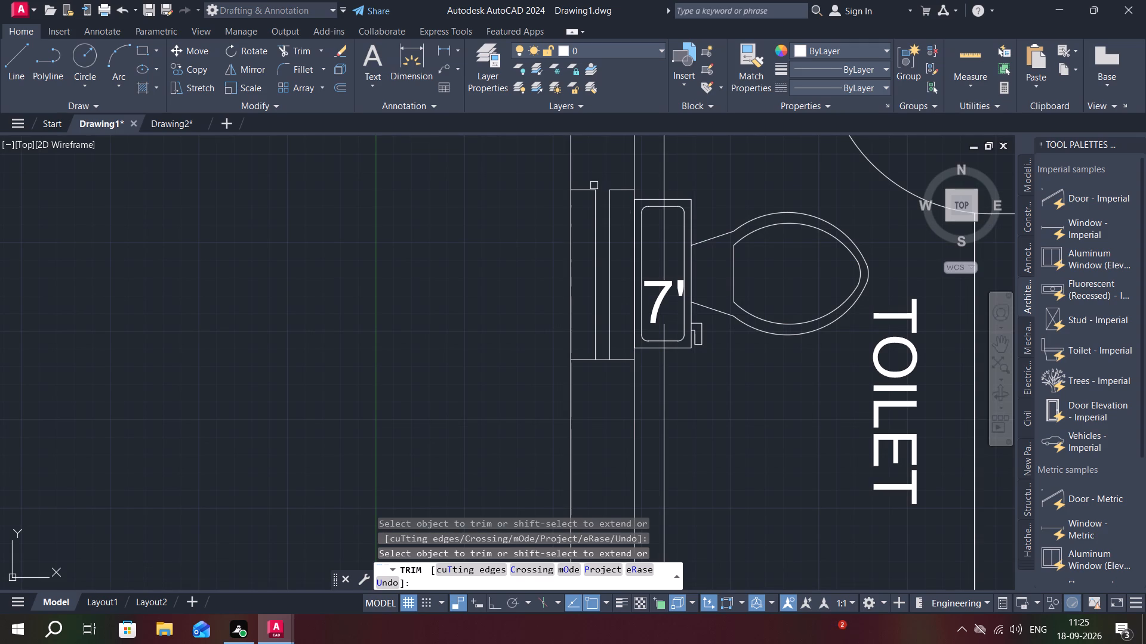
left_click(572, 200)
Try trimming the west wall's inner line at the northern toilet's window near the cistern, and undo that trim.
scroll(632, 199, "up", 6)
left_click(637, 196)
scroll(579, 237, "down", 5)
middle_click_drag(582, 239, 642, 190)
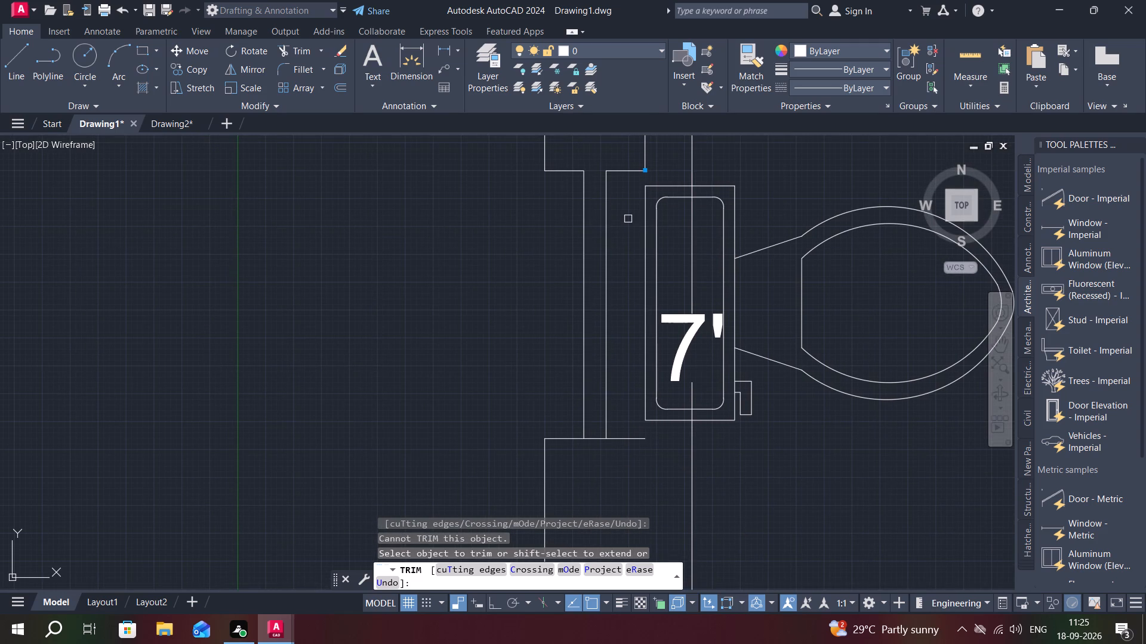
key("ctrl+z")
Trim the inner line of the west wall across the northern toilet's window, picking it just south of the cistern.
scroll(631, 228, "up", 2)
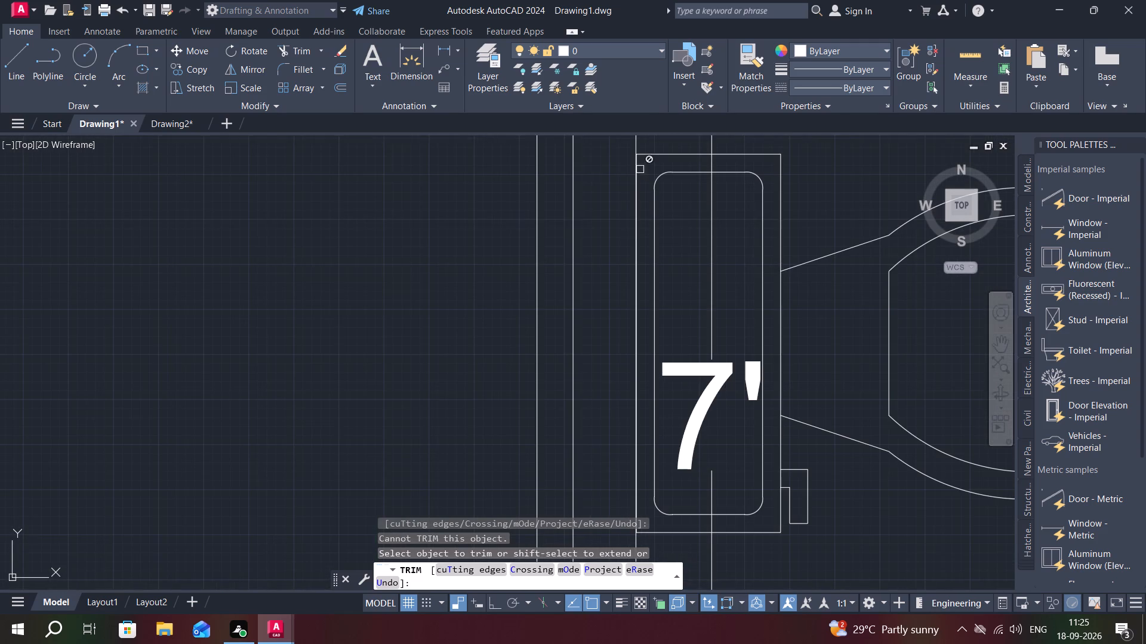
scroll(633, 217, "down", 1)
middle_click_drag(636, 216, 638, 160)
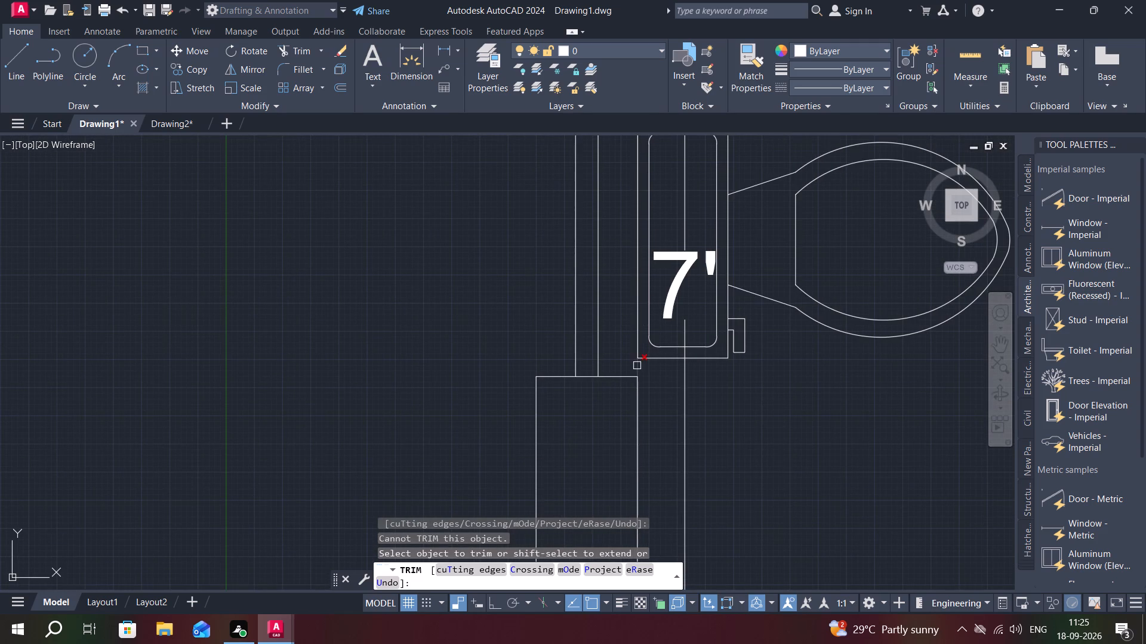
left_click(637, 367)
Trim away all segments of the south end line and the remaining north end segments of the northern toilet's window.
scroll(619, 298, "down", 2)
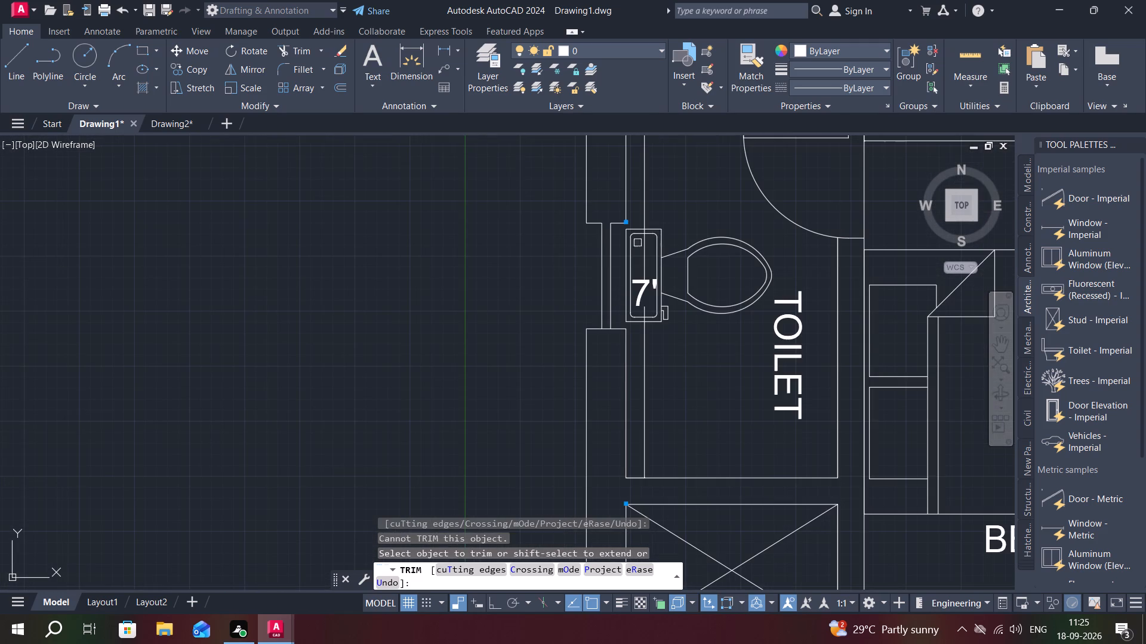
scroll(623, 243, "up", 1)
middle_click_drag(630, 243, 652, 243)
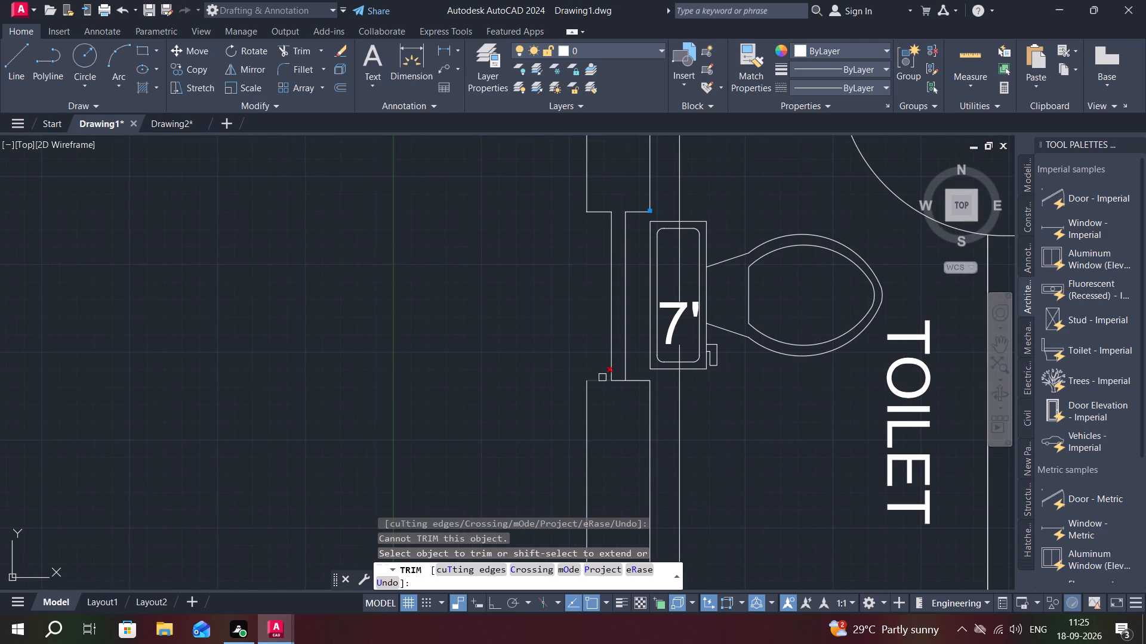
left_click(602, 380)
left_click(618, 380)
left_click(634, 380)
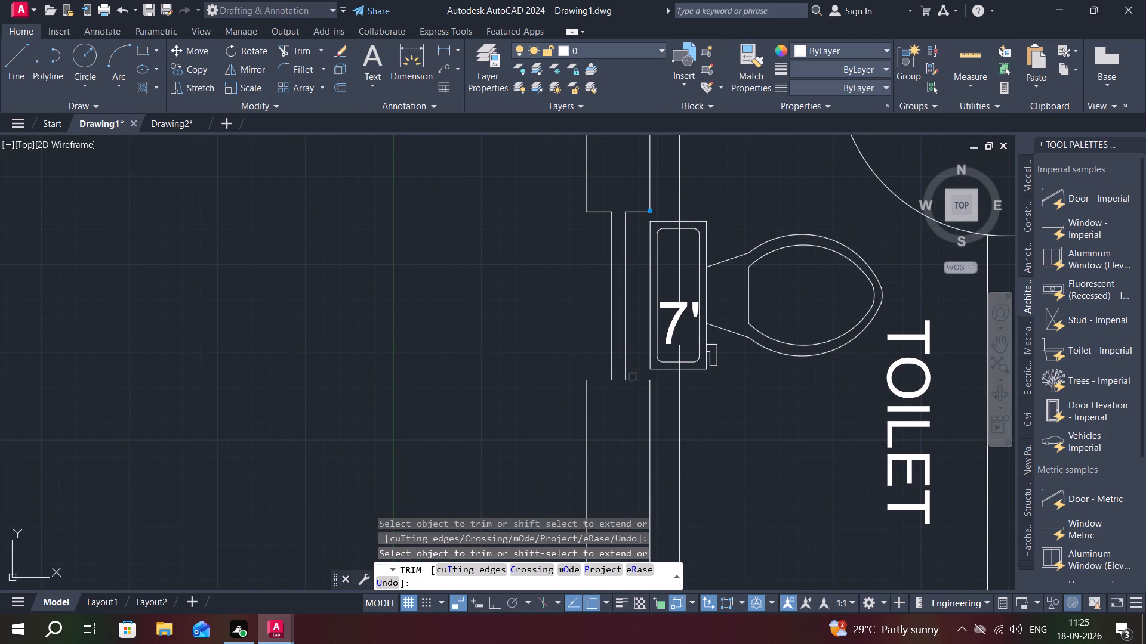
left_click(596, 212)
left_click(639, 212)
key("Escape")
Draw a rectangle between the trimmed wall ends to close the northern toilet's west window opening.
type("RE")
key("c")
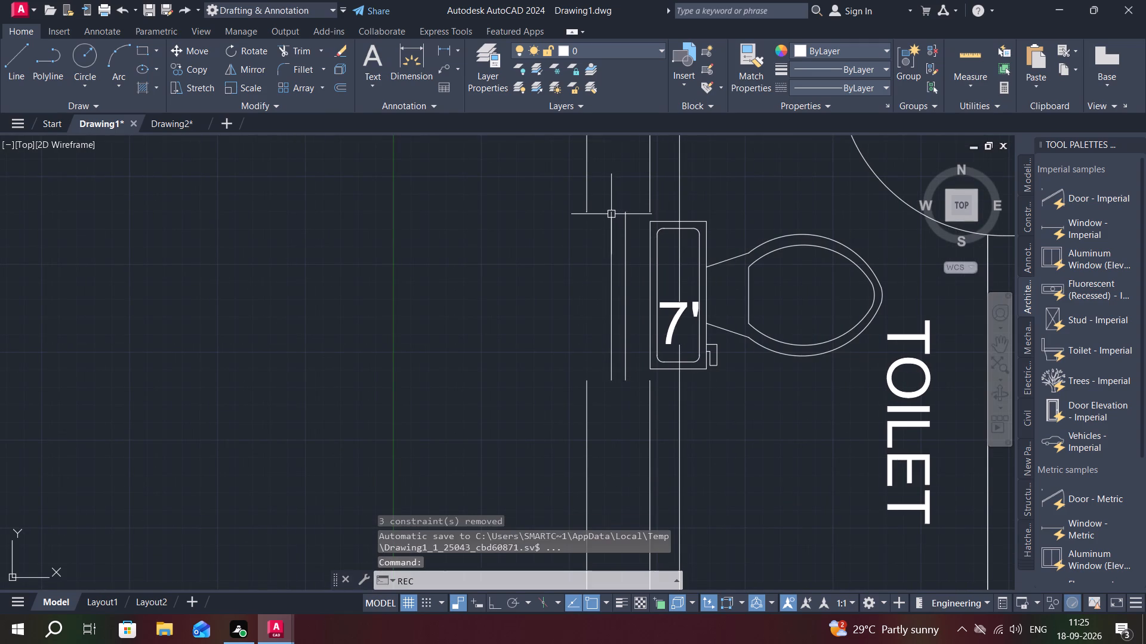
key("space")
left_click(586, 209)
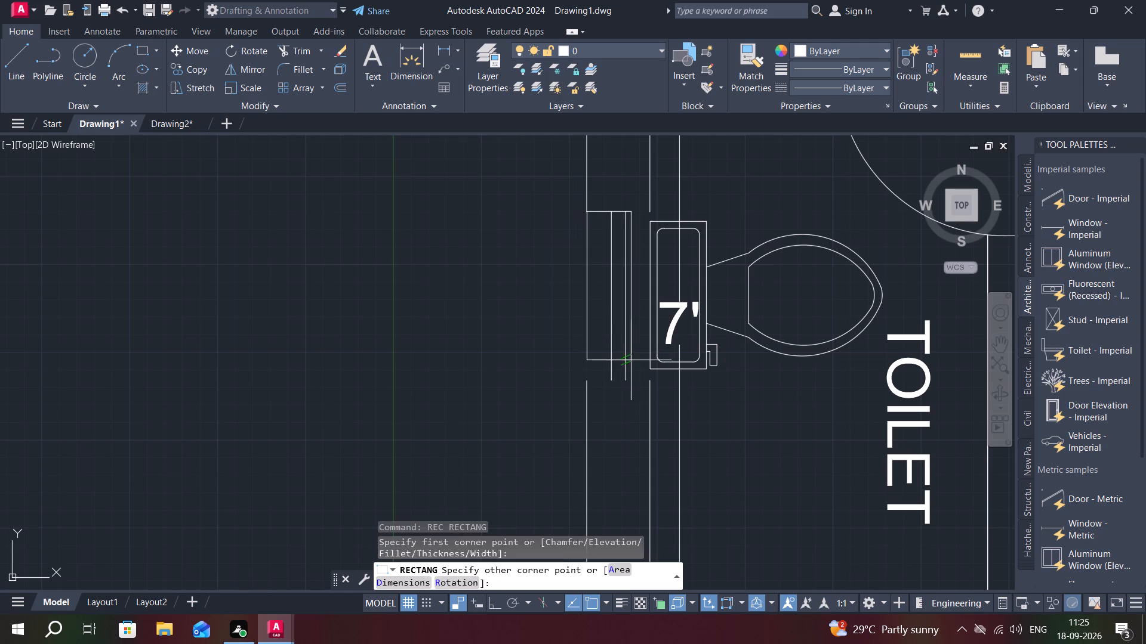
left_click(649, 377)
Draw a rectangle between the trimmed wall ends to close the southern toilet's west window opening.
scroll(639, 413, "down", 1)
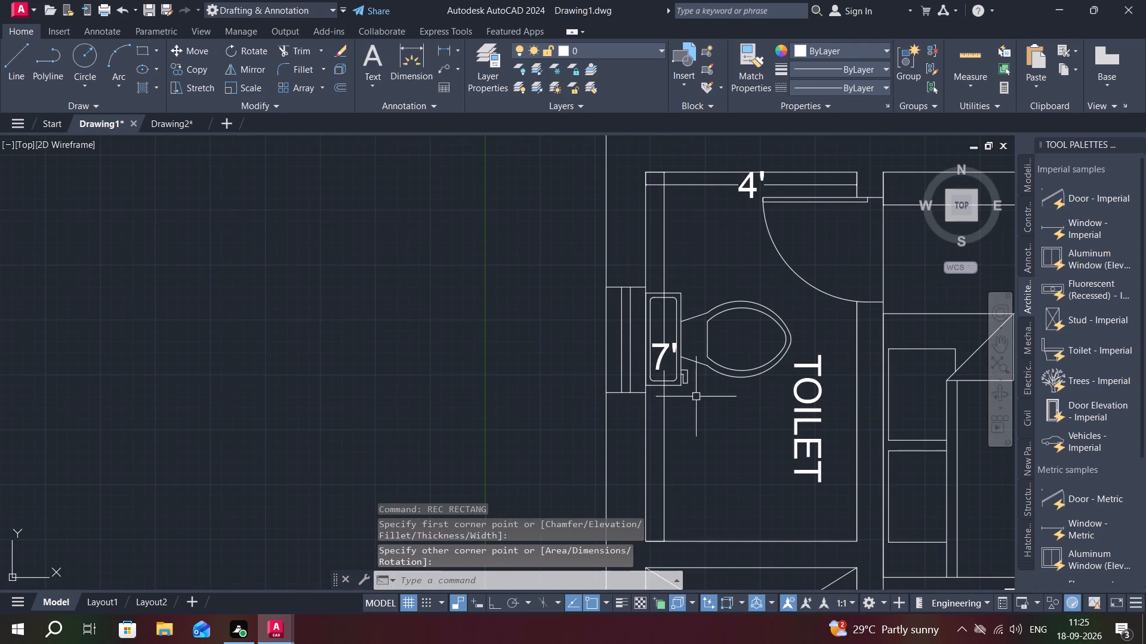
middle_click_drag(700, 397, 729, 210)
middle_click_drag(754, 352, 766, 164)
key("space")
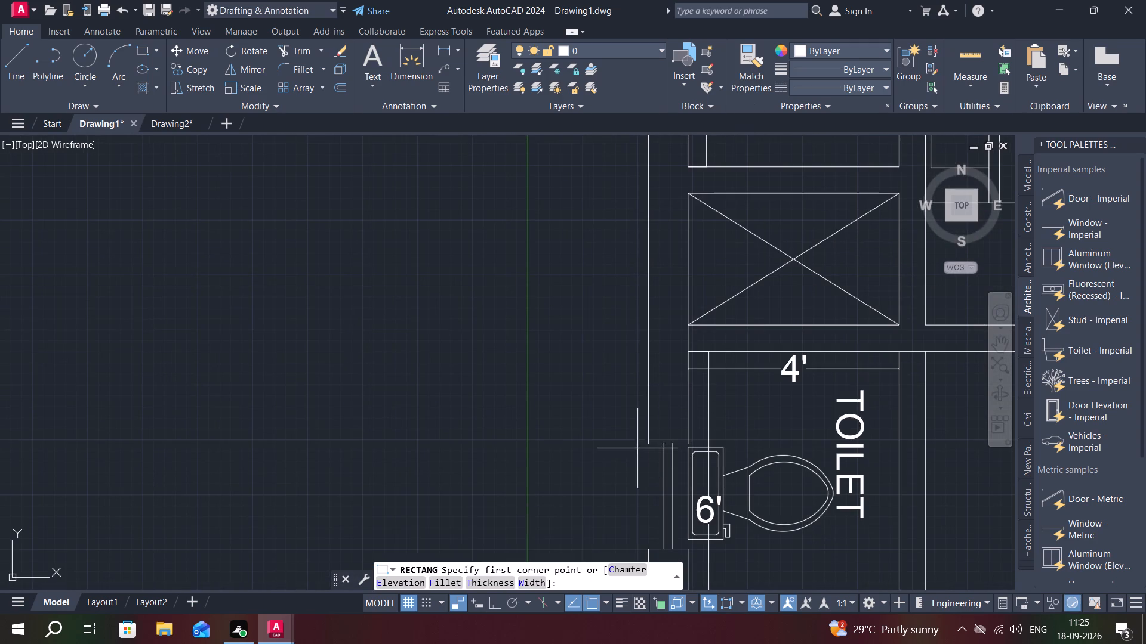
left_click(653, 442)
middle_click_drag(660, 434, 652, 298)
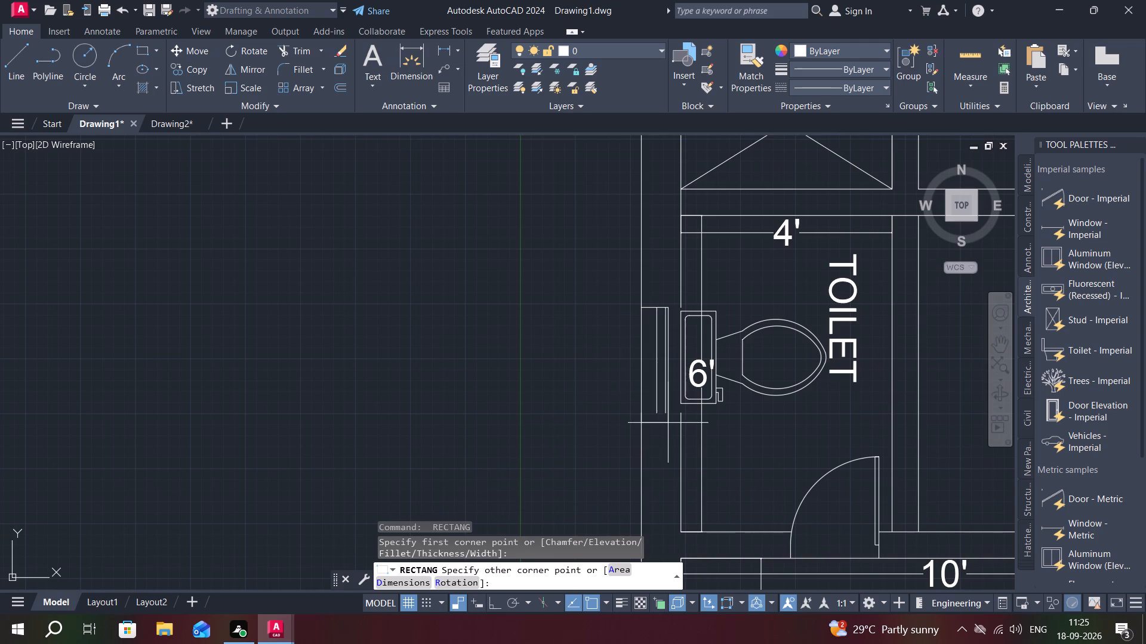
left_click(683, 417)
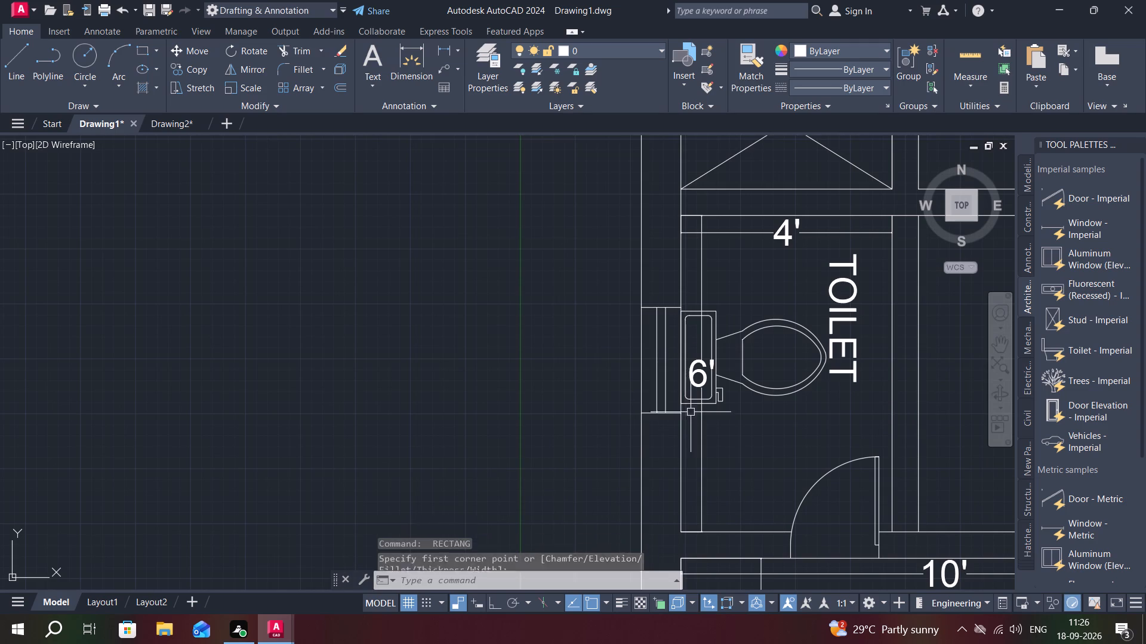
Move the southern toilet fixture so its cistern's southwest corner sits on the inner face of the west wall.
scroll(693, 395, "up", 4)
middle_click_drag(693, 412, 752, 372)
scroll(679, 404, "up", 3)
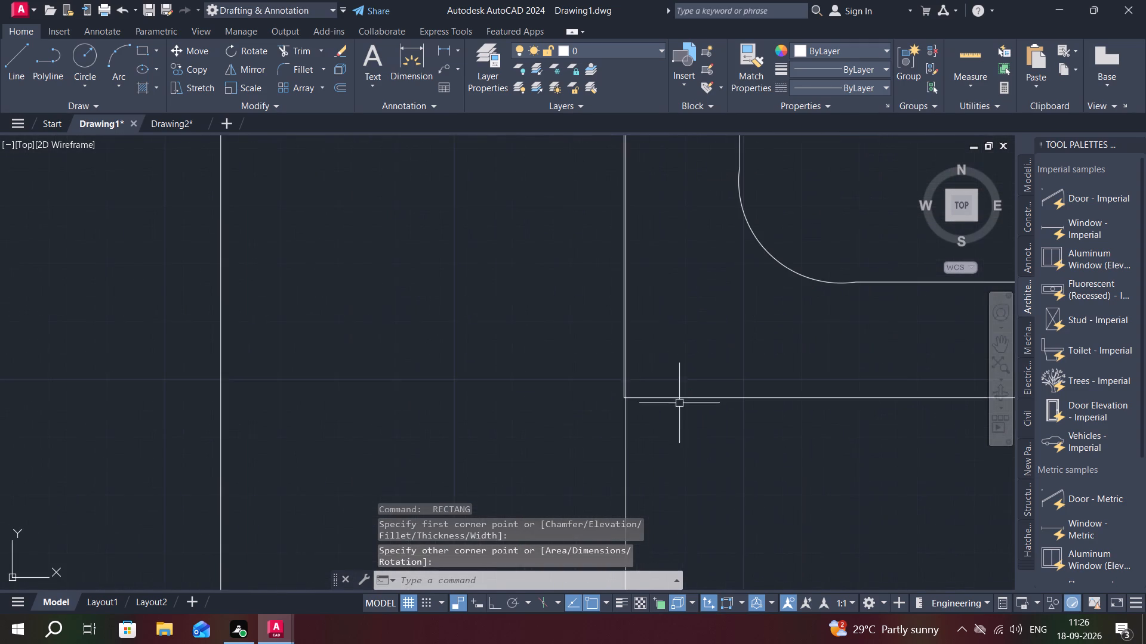
scroll(617, 401, "up", 2)
key("Escape")
key("m")
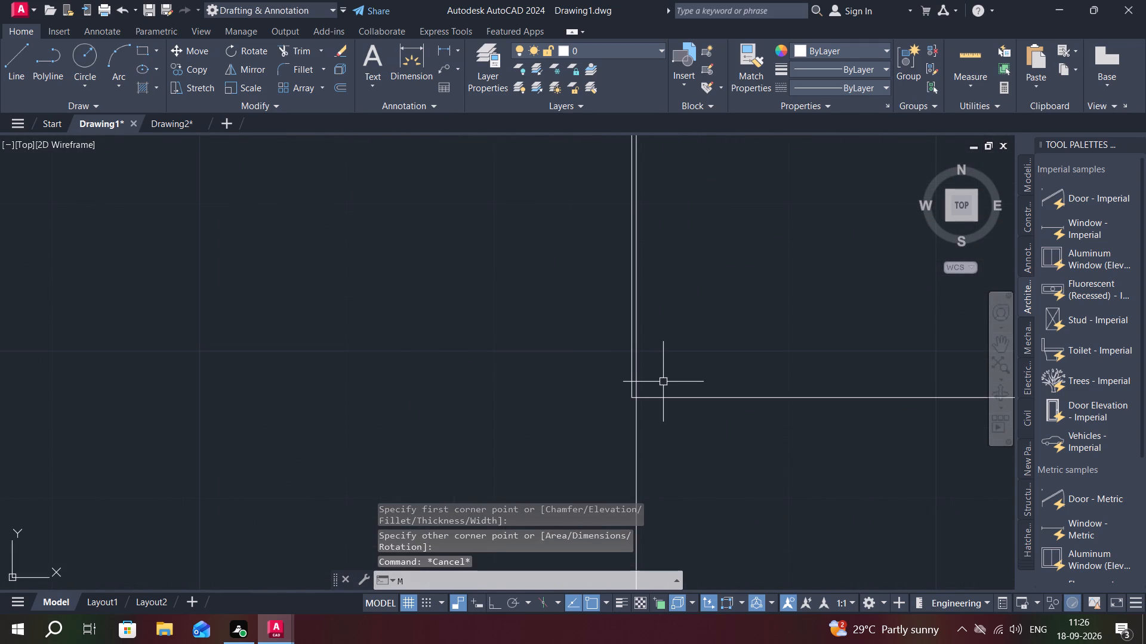
key("space")
left_click(630, 380)
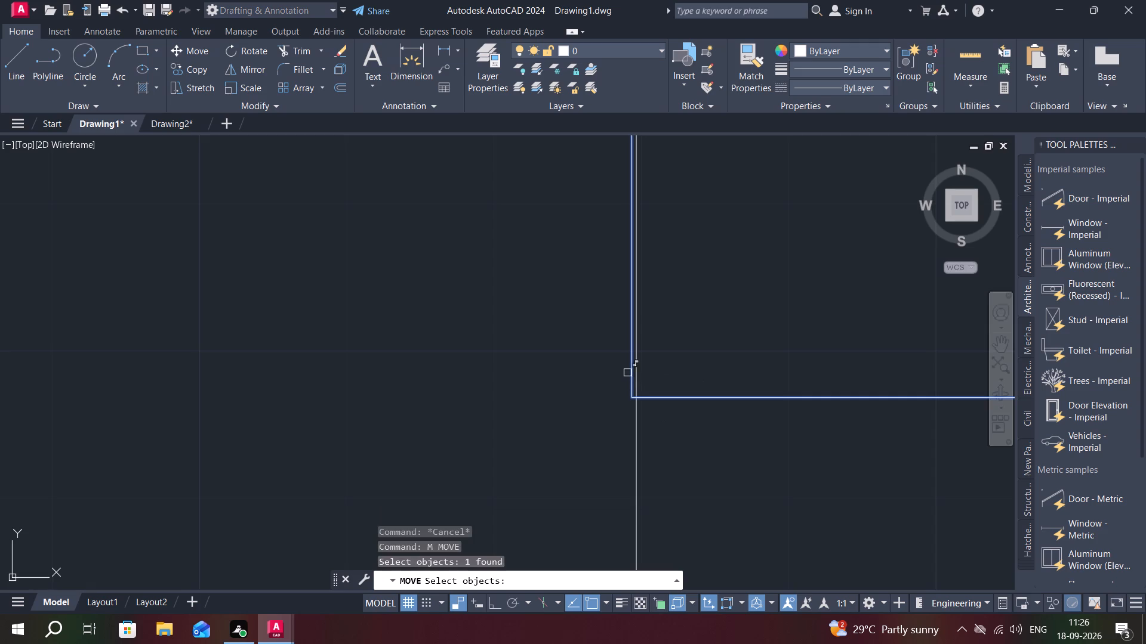
scroll(624, 370, "up", 3)
right_click(624, 372)
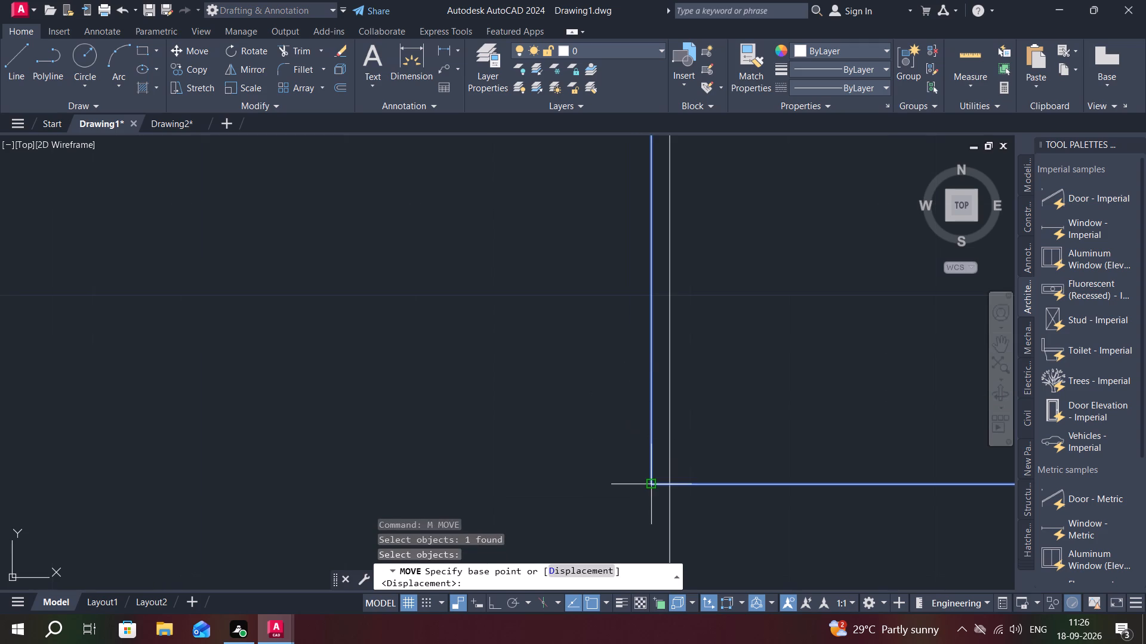
left_click(655, 482)
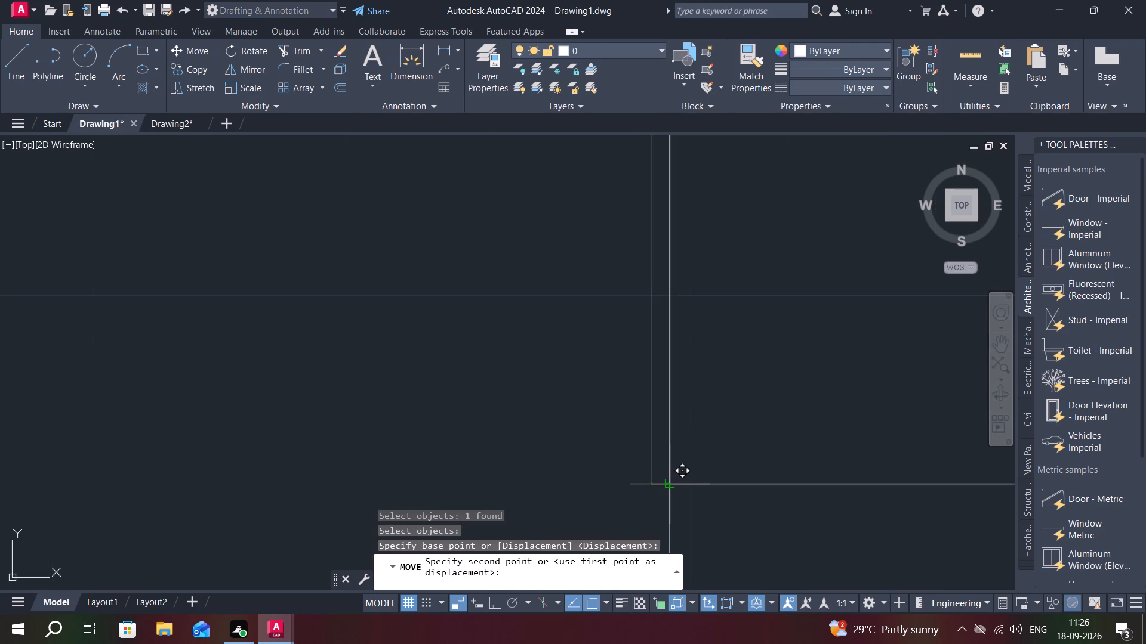
left_click(666, 481)
Set the current object colour to Blue with nothing selected.
scroll(615, 450, "down", 13)
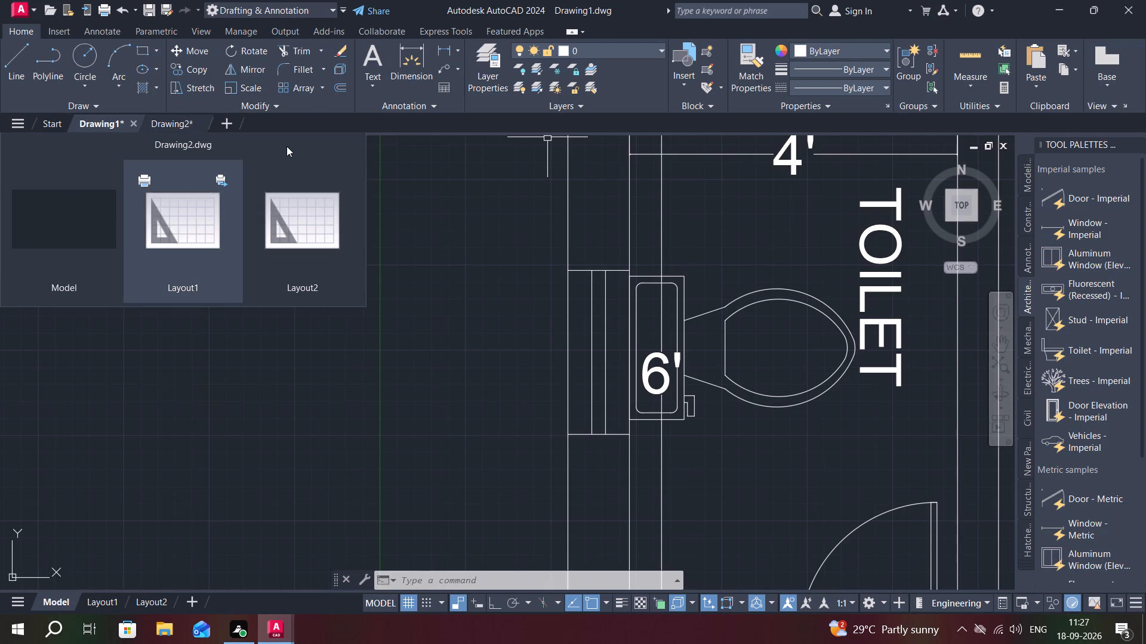
scroll(652, 382, "down", 2)
middle_click_drag(654, 382, 632, 357)
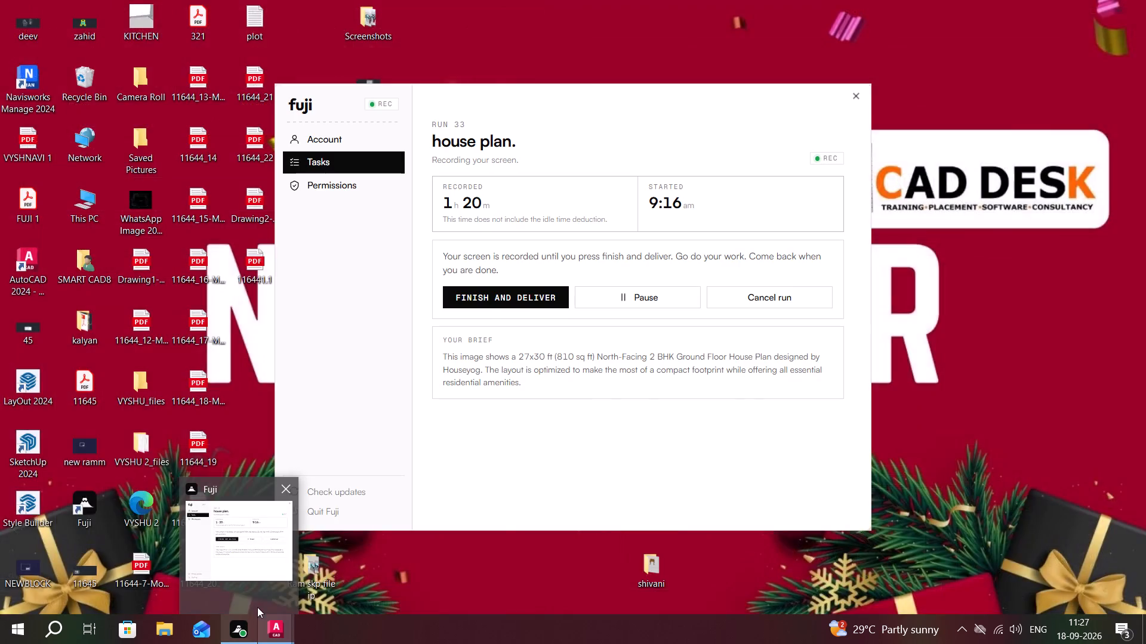
left_click(871, 45)
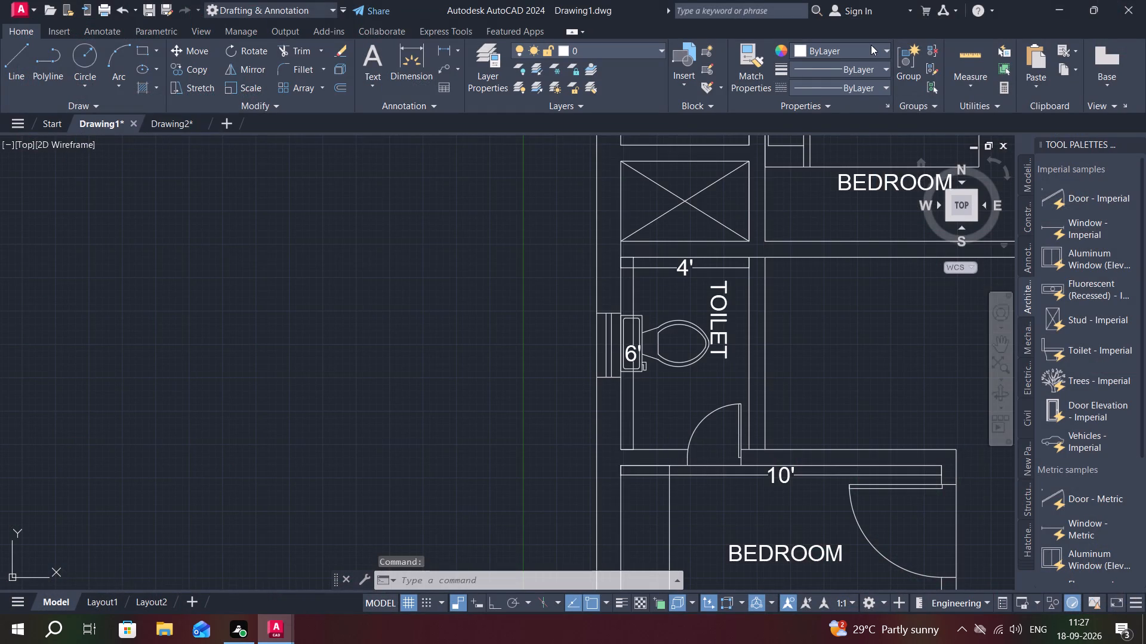
left_click(861, 193)
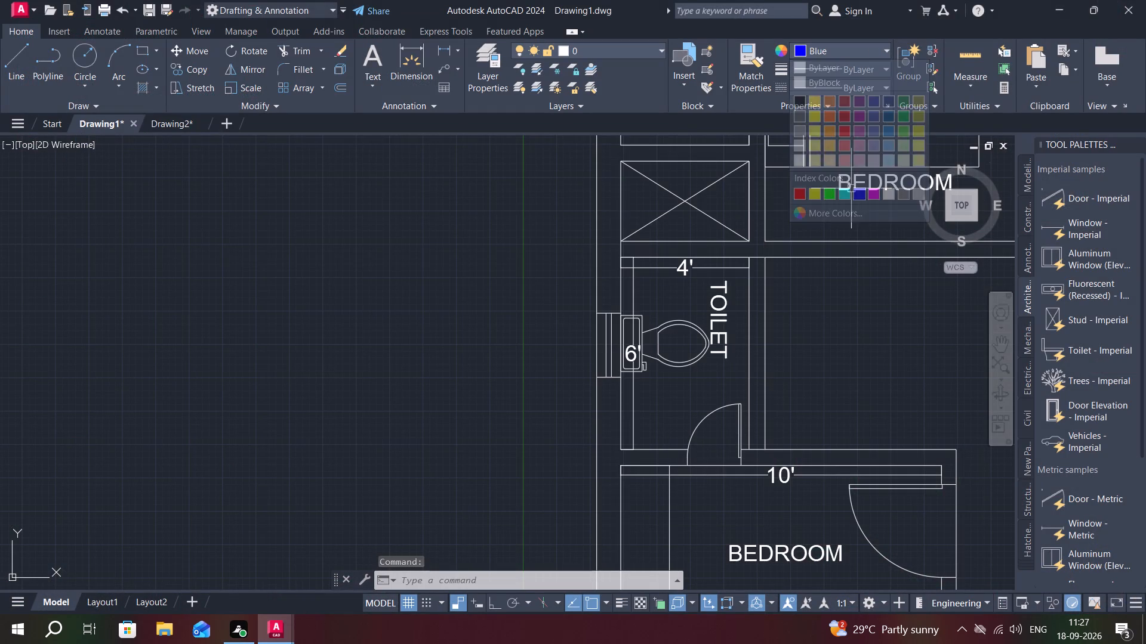
Change the rectangle around the southern toilet's west window to Blue.
left_click(598, 339)
left_click(872, 42)
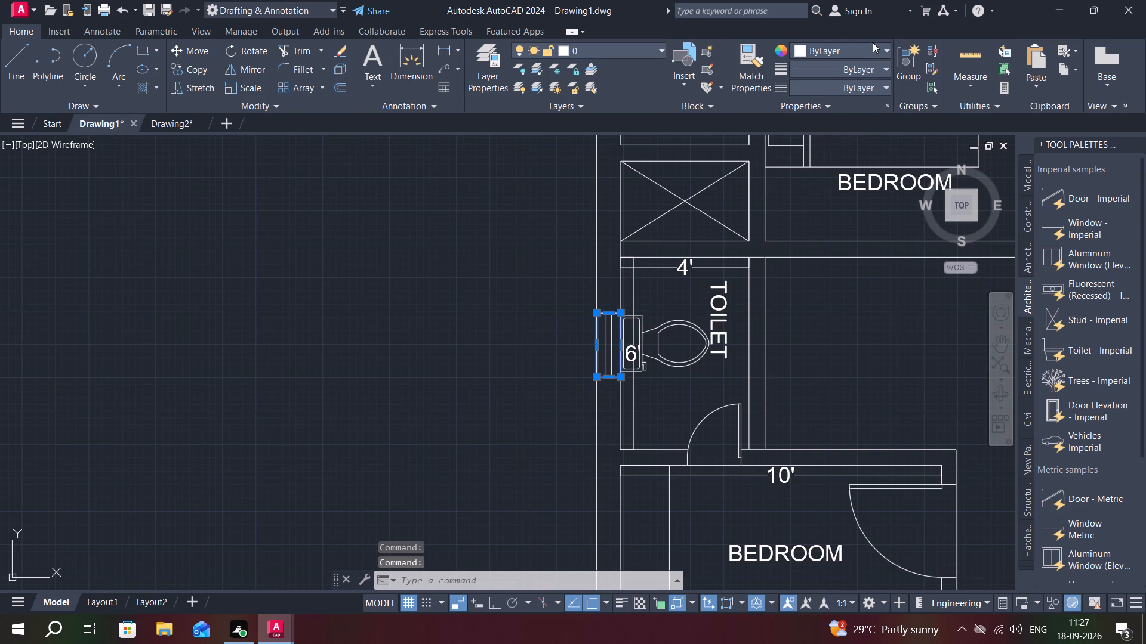
left_click(880, 49)
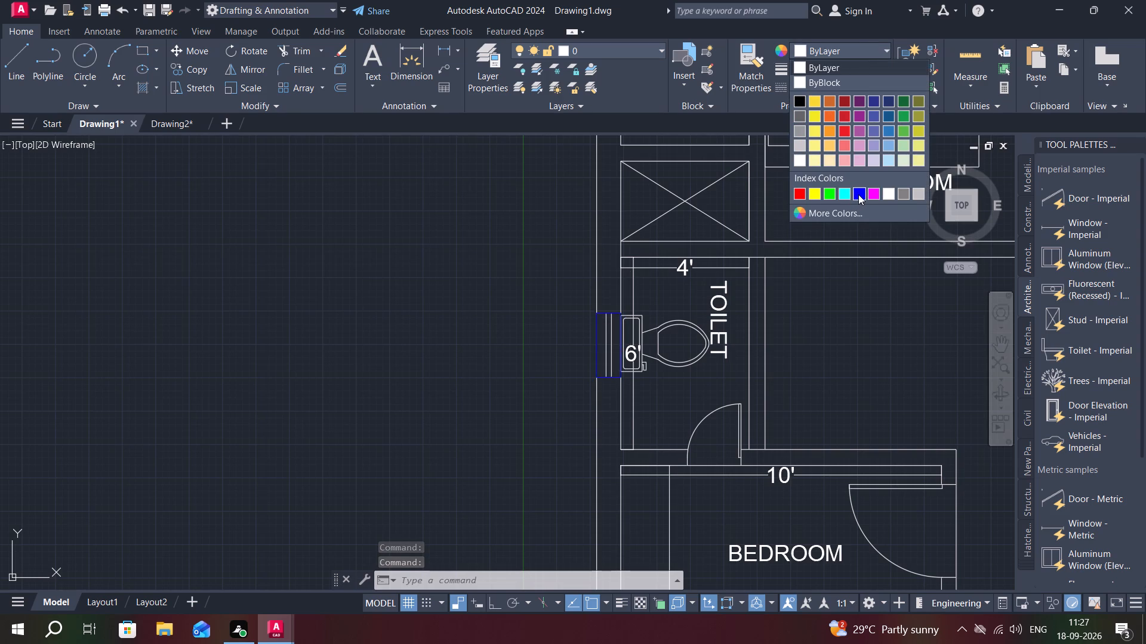
left_click(858, 194)
Match the blue rectangle's properties onto the two pane lines inside the southern toilet's west window.
left_click(748, 63)
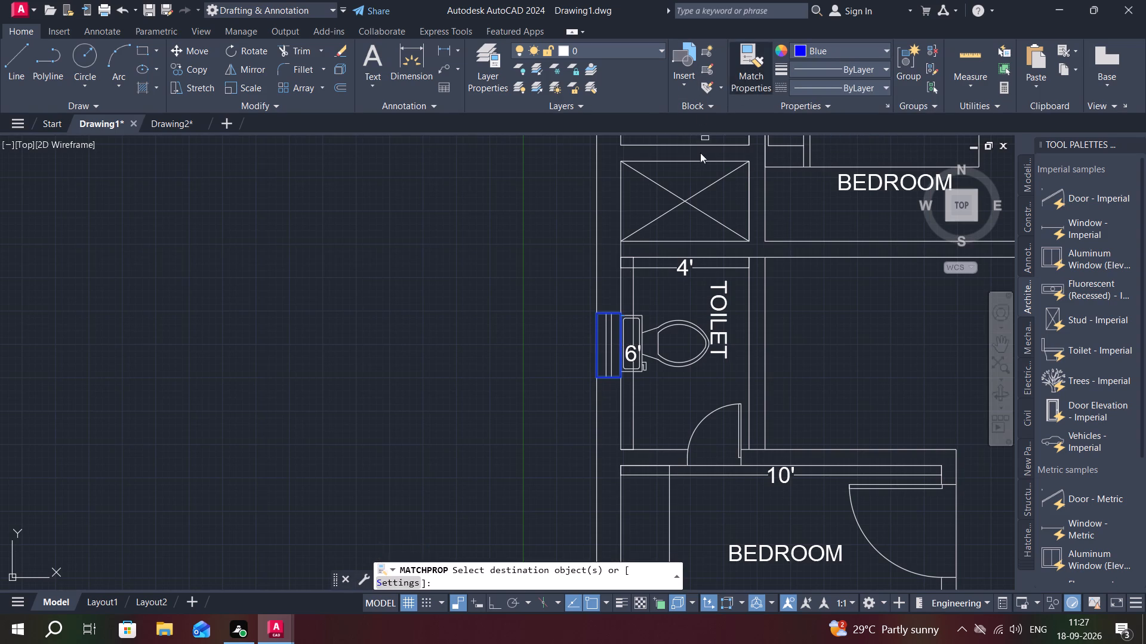
scroll(601, 320, "up", 3)
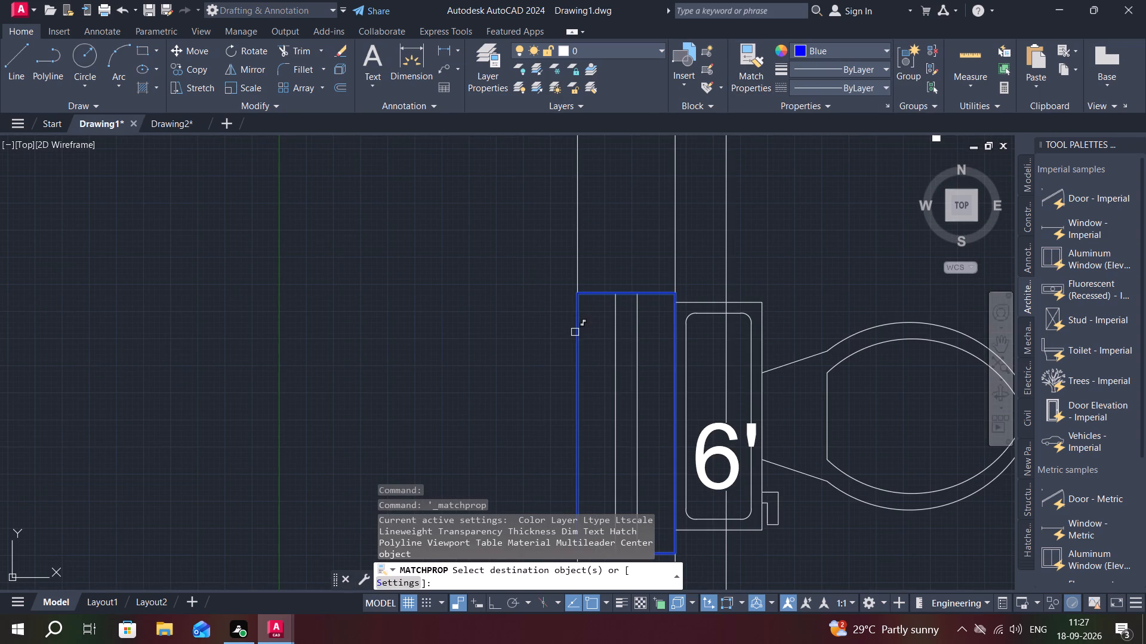
left_click(575, 332)
left_click(617, 339)
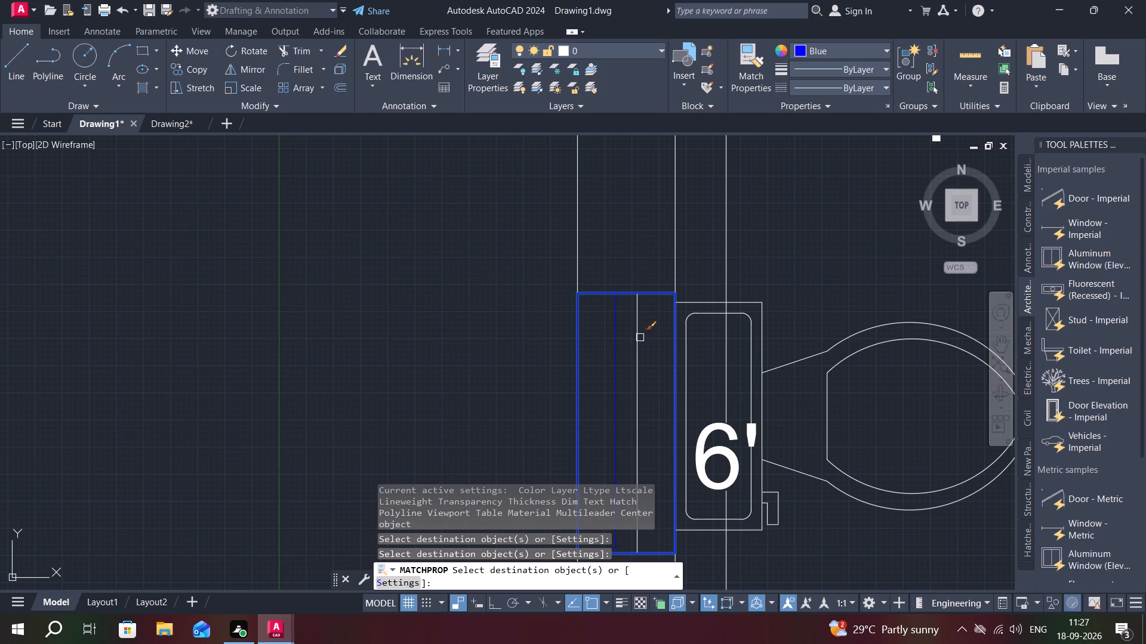
left_click(640, 338)
Match the same blue properties onto the rectangle and both pane lines of the southern bedroom's south window.
scroll(520, 344, "down", 2)
scroll(519, 345, "up", 1)
scroll(517, 345, "down", 5)
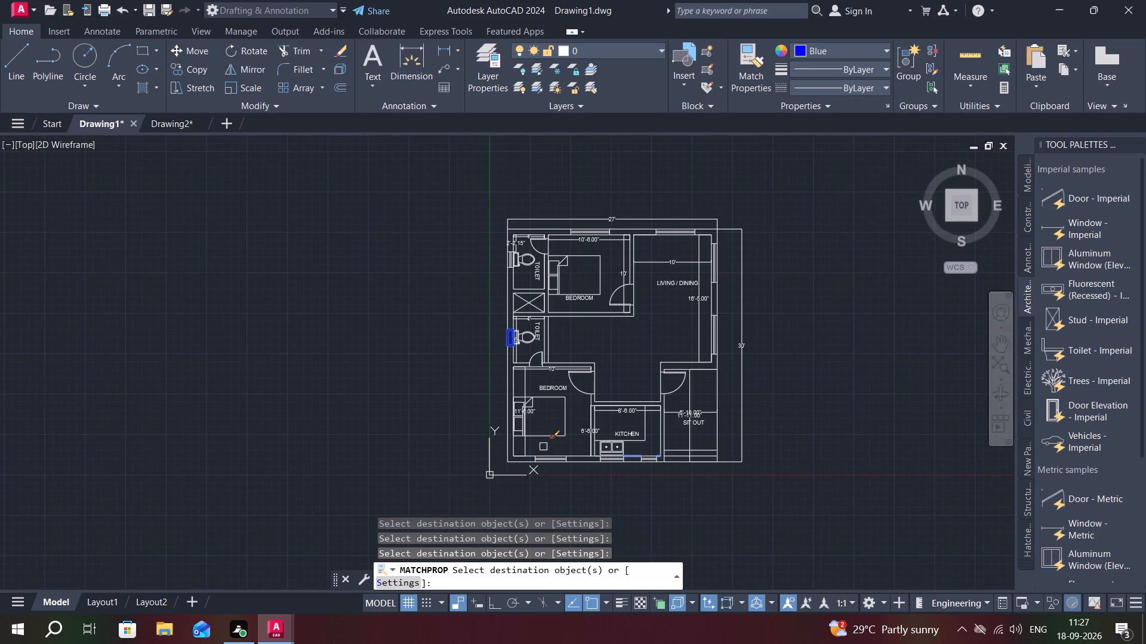
scroll(546, 484, "up", 5)
left_click(654, 311)
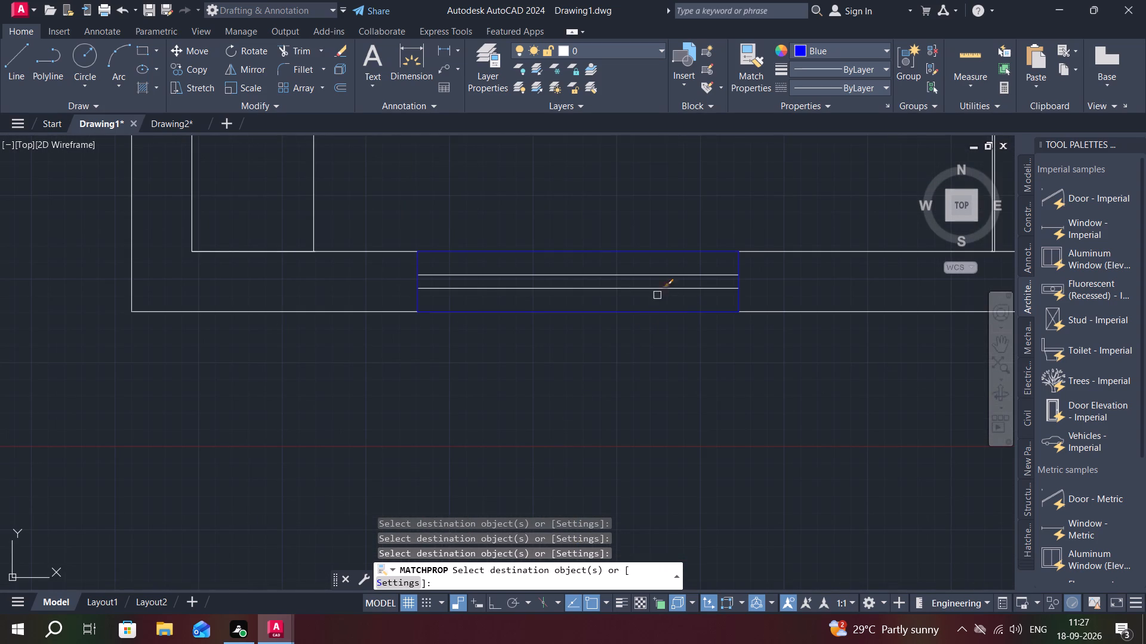
left_click(674, 287)
left_click(682, 273)
Apply the matched blue properties to the rectangles and pane lines of the kitchen's two south wall windows.
scroll(557, 375, "down", 3)
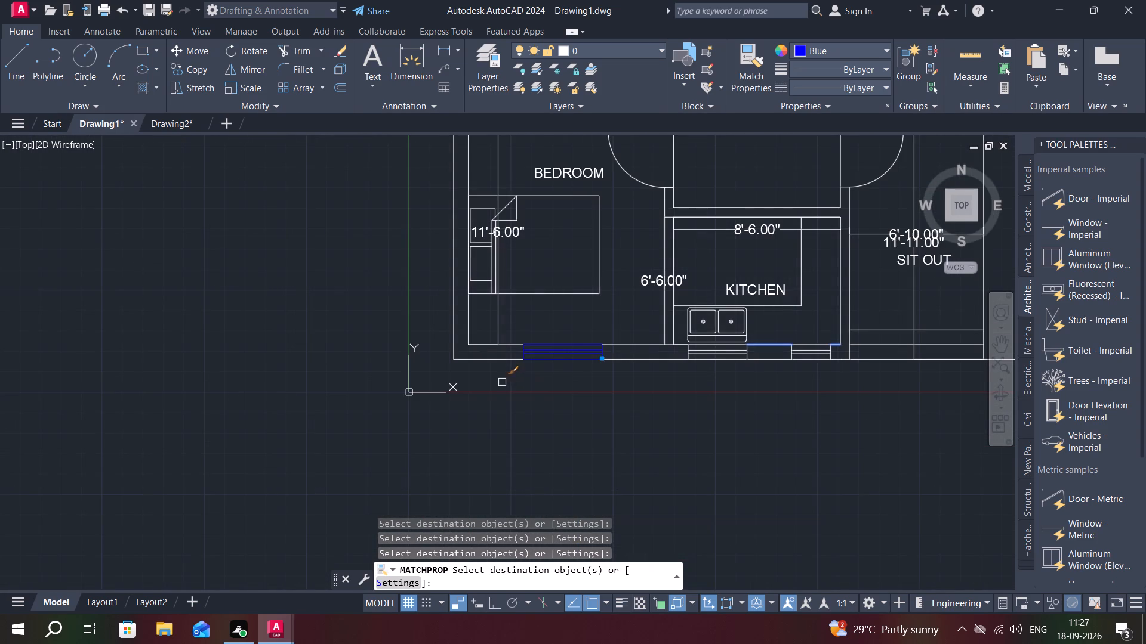
scroll(734, 362, "up", 3)
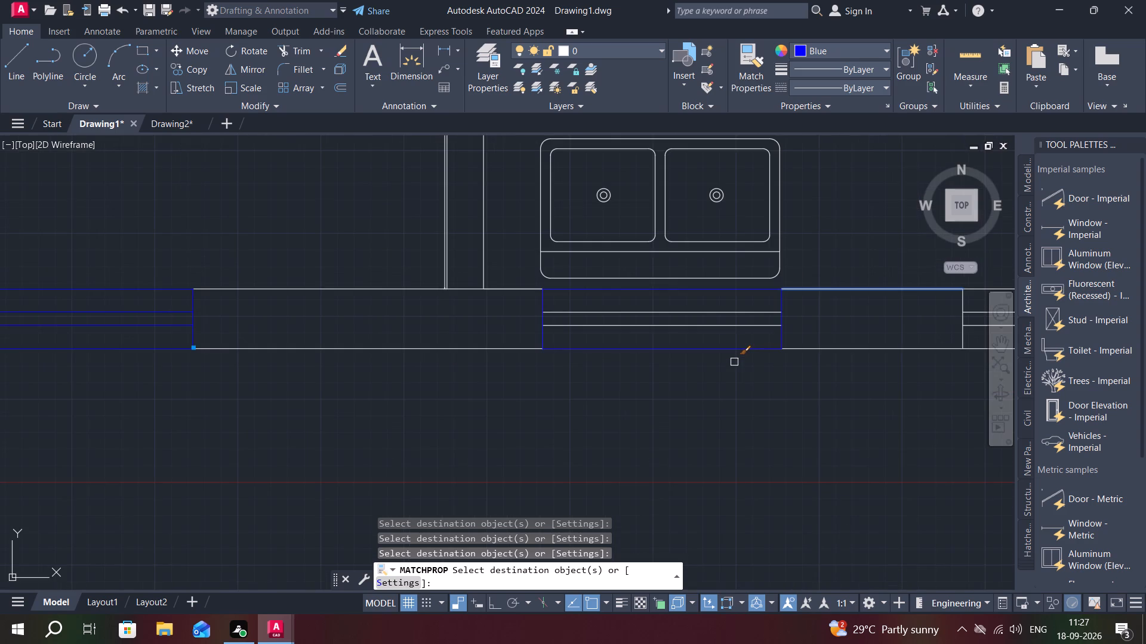
left_click(737, 347)
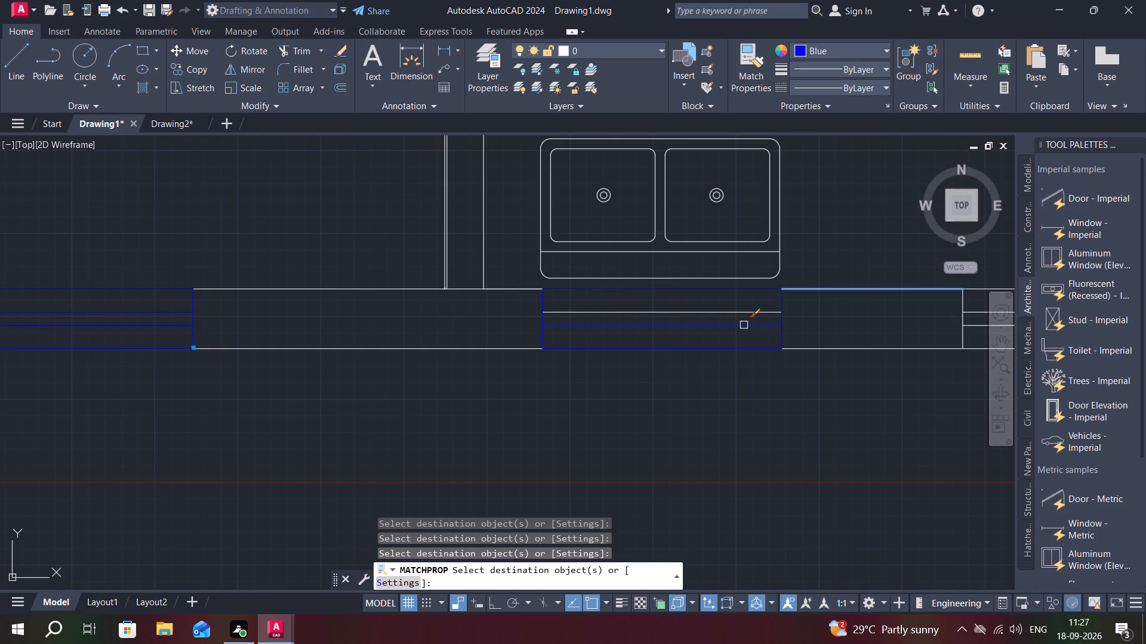
left_click(744, 325)
left_click(747, 311)
scroll(614, 387, "down", 2)
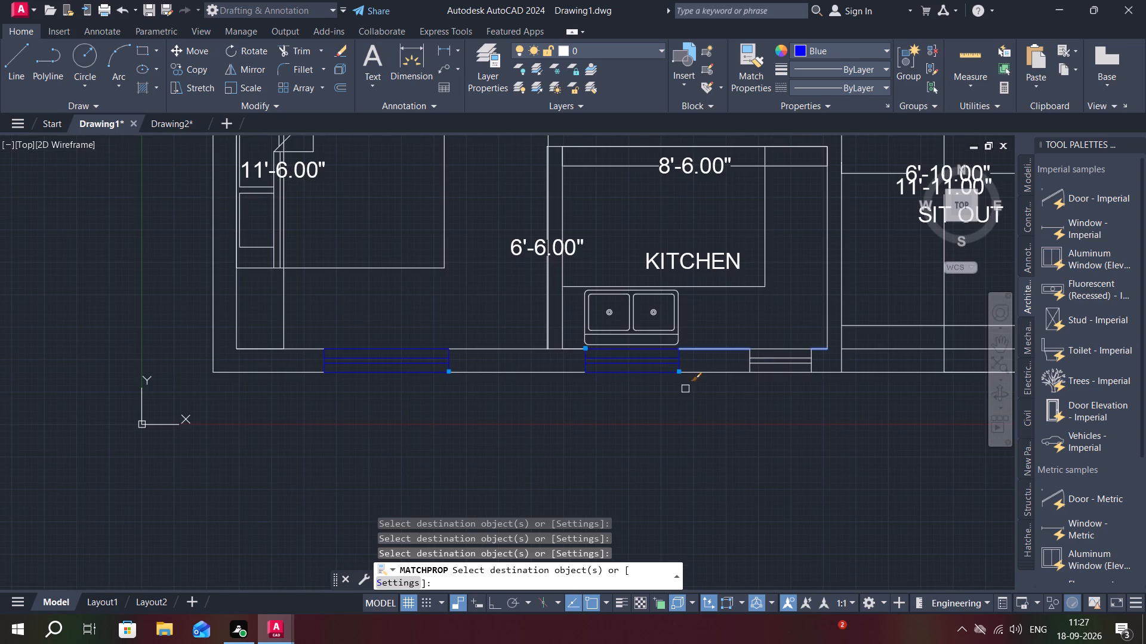
left_click(787, 370)
left_click(790, 361)
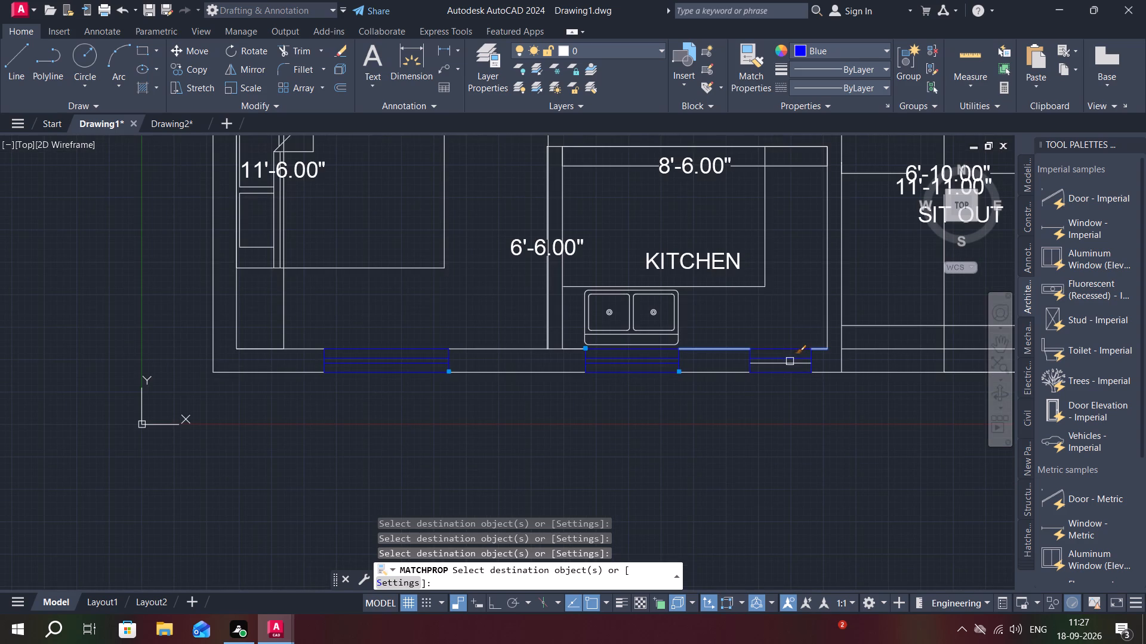
left_click(791, 364)
Apply the matched blue properties to the rectangles and pane lines of the living/dining room's two east windows.
scroll(713, 414, "down", 3)
middle_click_drag(819, 413, 791, 428)
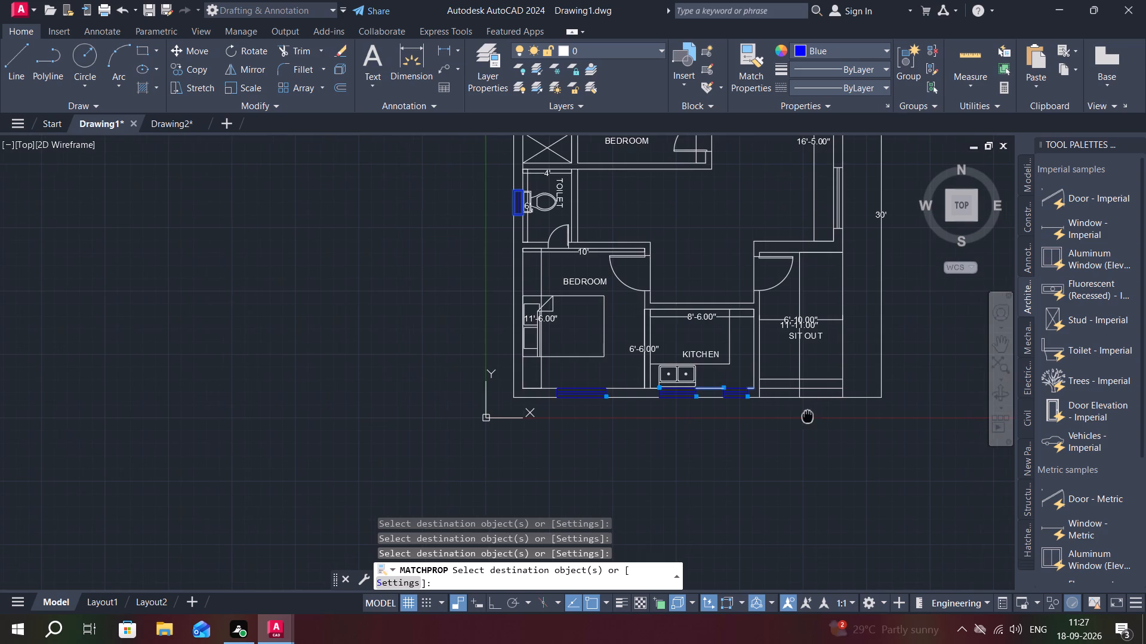
middle_click_drag(791, 428, 741, 510)
scroll(751, 281, "up", 3)
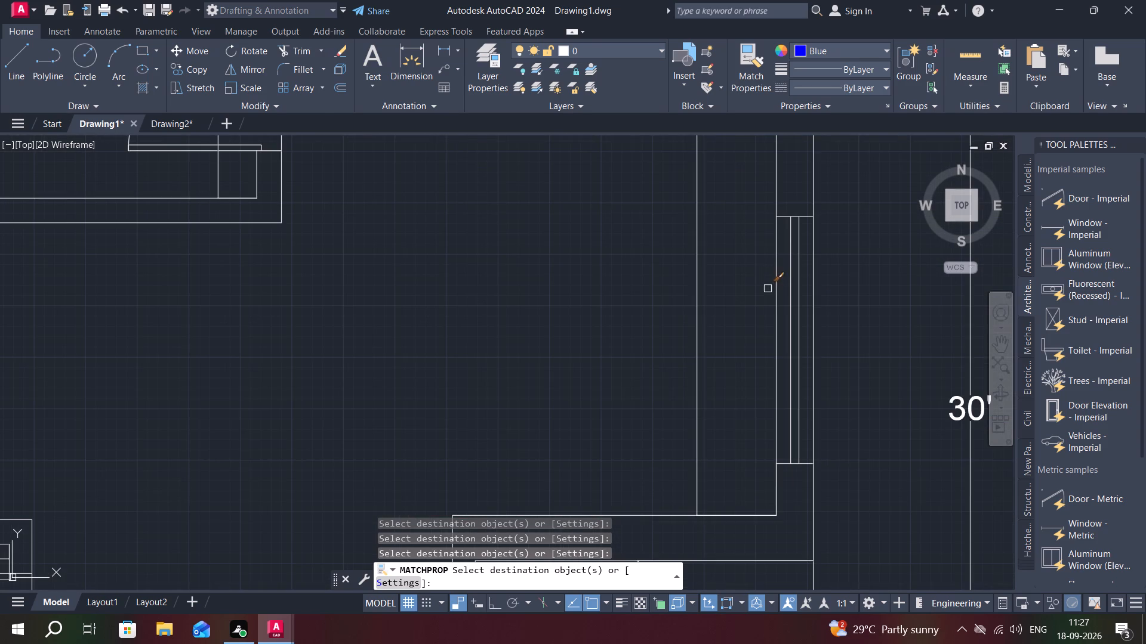
left_click(777, 301)
left_click(790, 306)
left_click(800, 314)
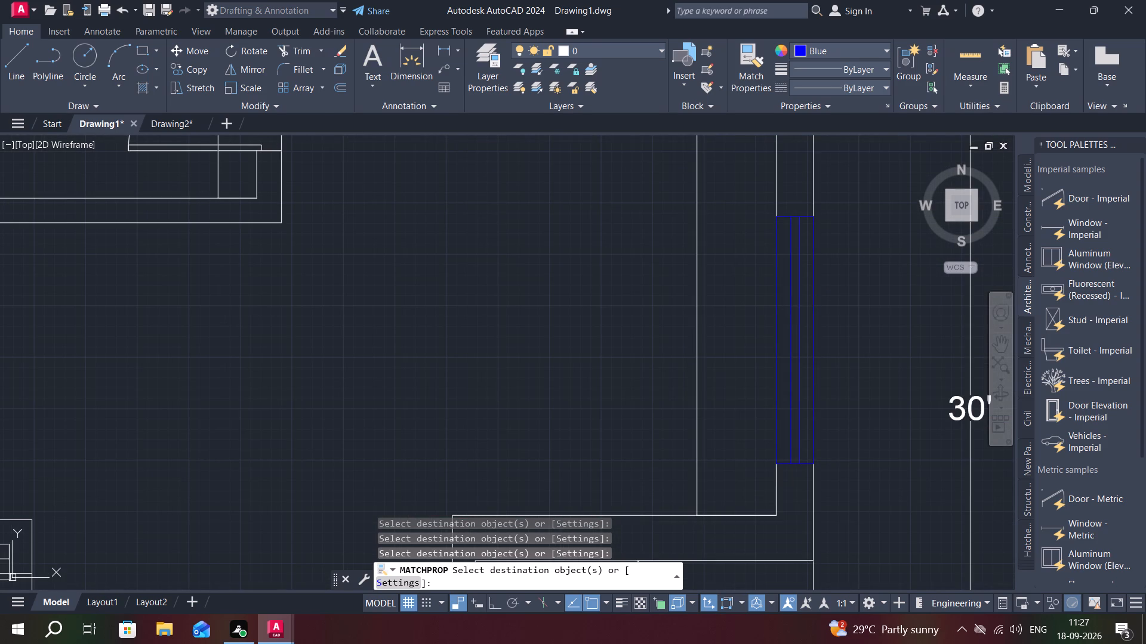
scroll(827, 299, "down", 2)
middle_click_drag(834, 293, 861, 460)
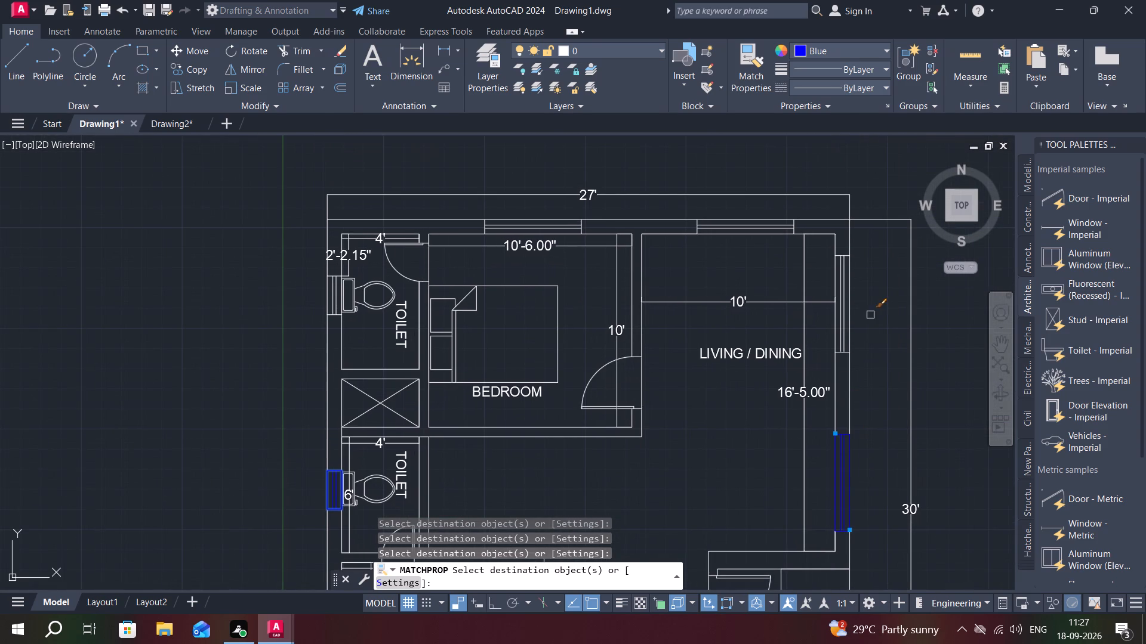
left_click(851, 297)
scroll(840, 293, "up", 3)
left_click(833, 285)
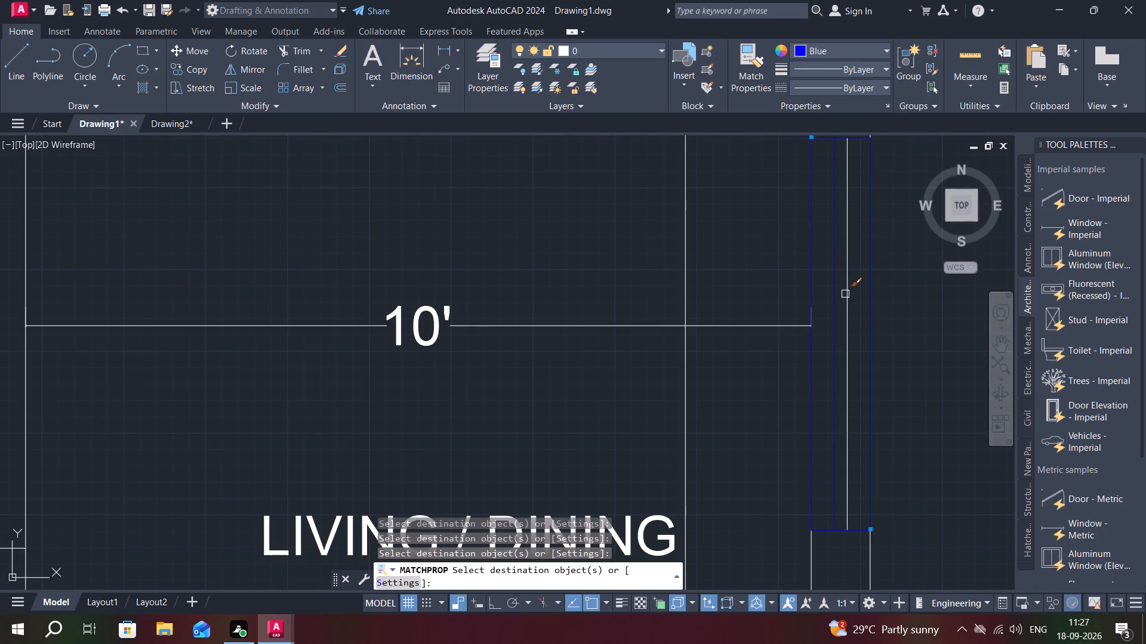
left_click(848, 295)
Apply the matched blue properties to the north wall windows of the living/dining room and the northern bedroom, including their pane lines.
scroll(824, 287, "down", 3)
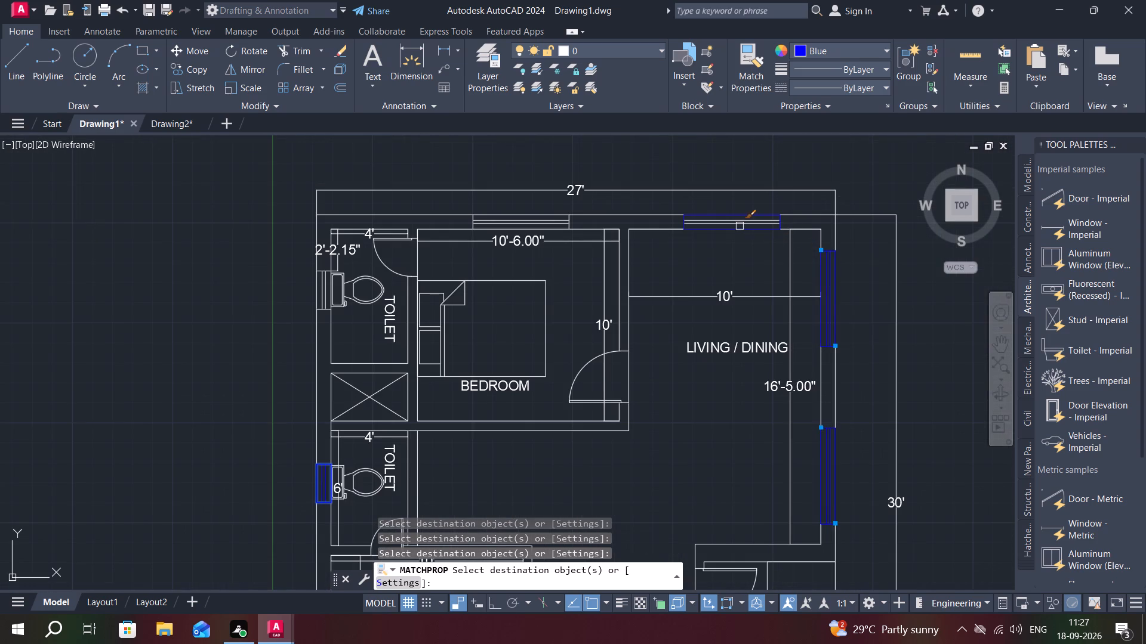
left_click(740, 225)
scroll(740, 225, "up", 2)
left_click(744, 213)
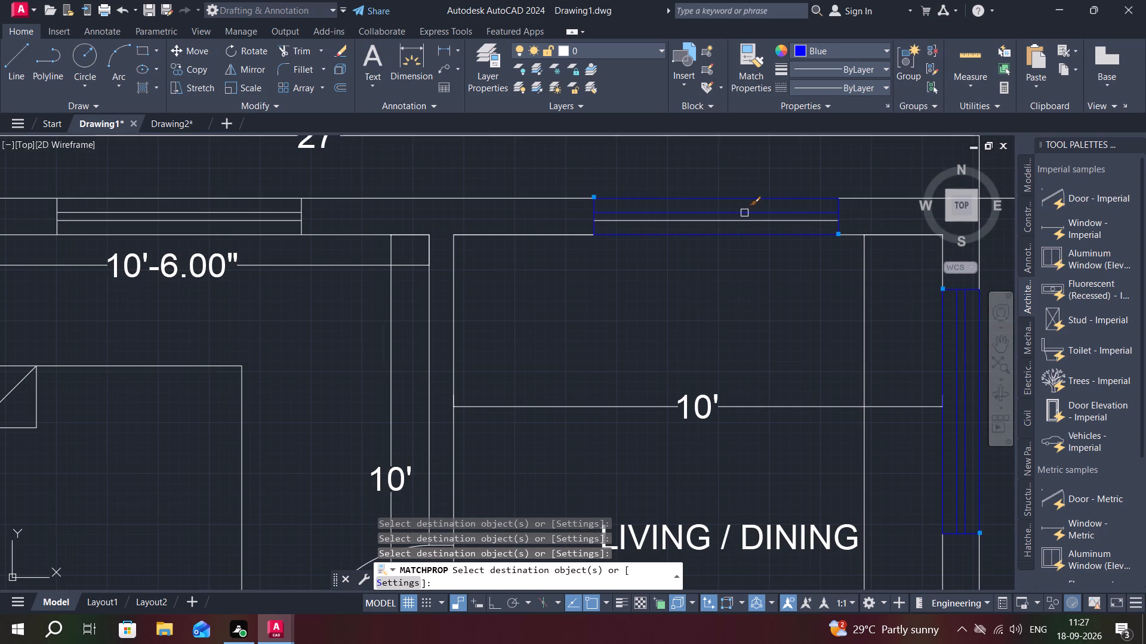
left_click(753, 220)
scroll(663, 284, "down", 2)
middle_click_drag(673, 298, 944, 299)
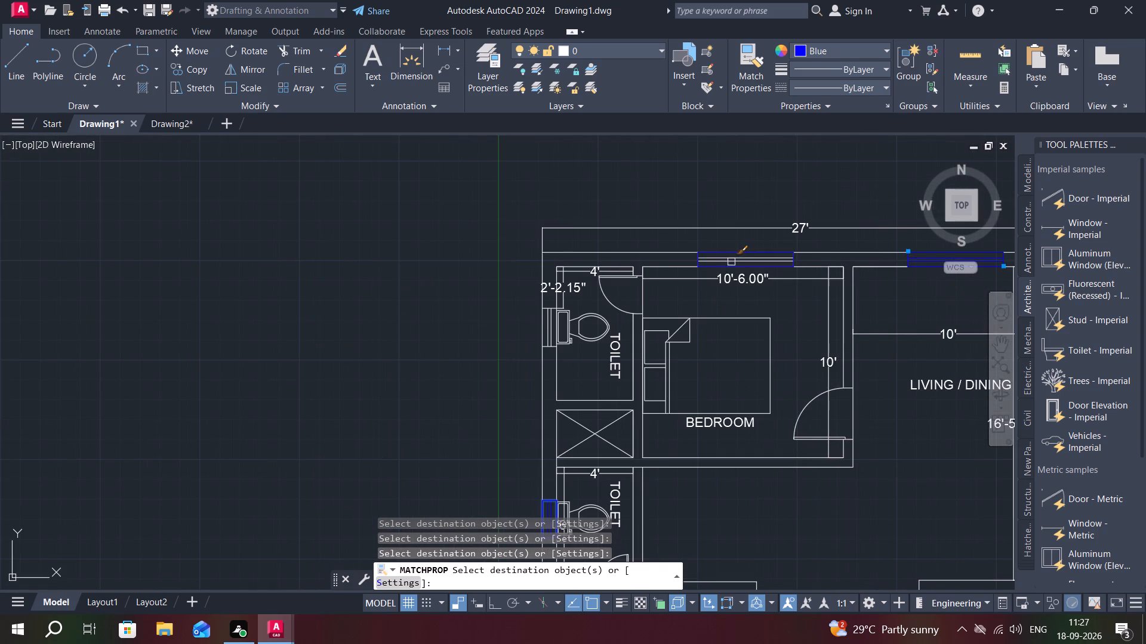
left_click(748, 250)
scroll(771, 267, "up", 3)
left_click(783, 246)
left_click(800, 233)
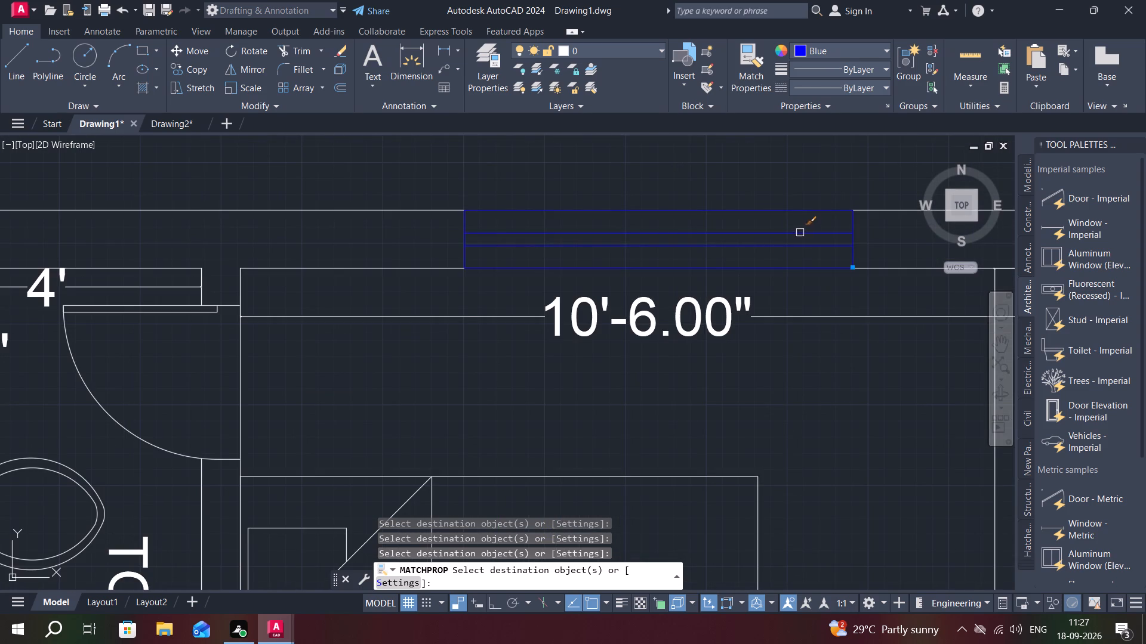
Apply the matched blue properties to the northern toilet's west window rectangle and pane lines, and end property matching.
scroll(822, 335, "down", 3)
middle_click_drag(716, 352, 828, 212)
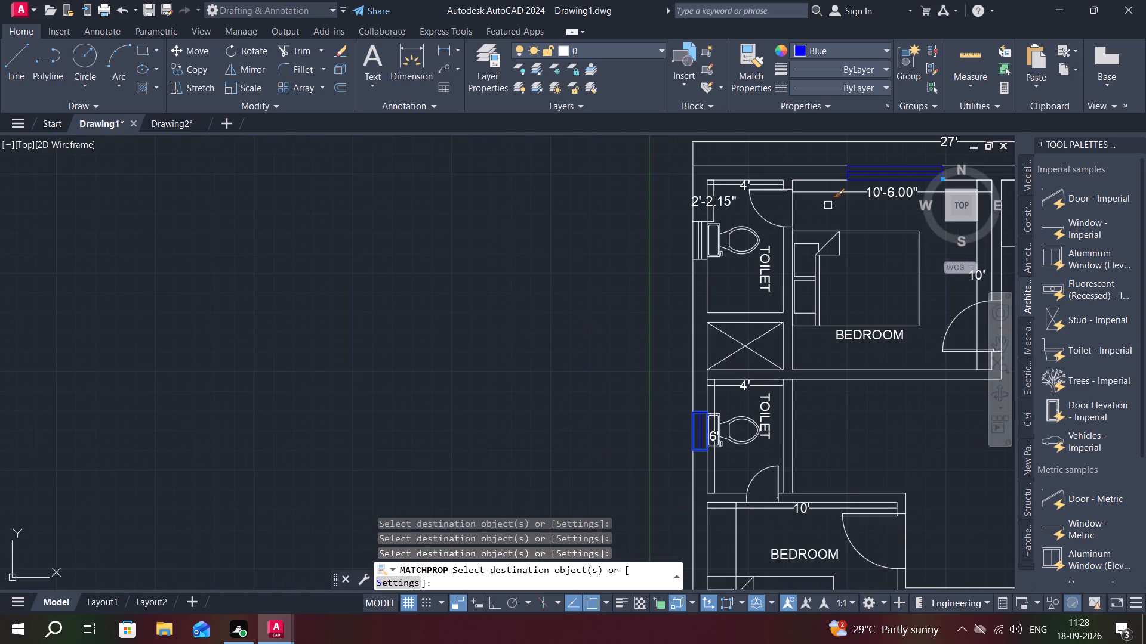
left_click(694, 243)
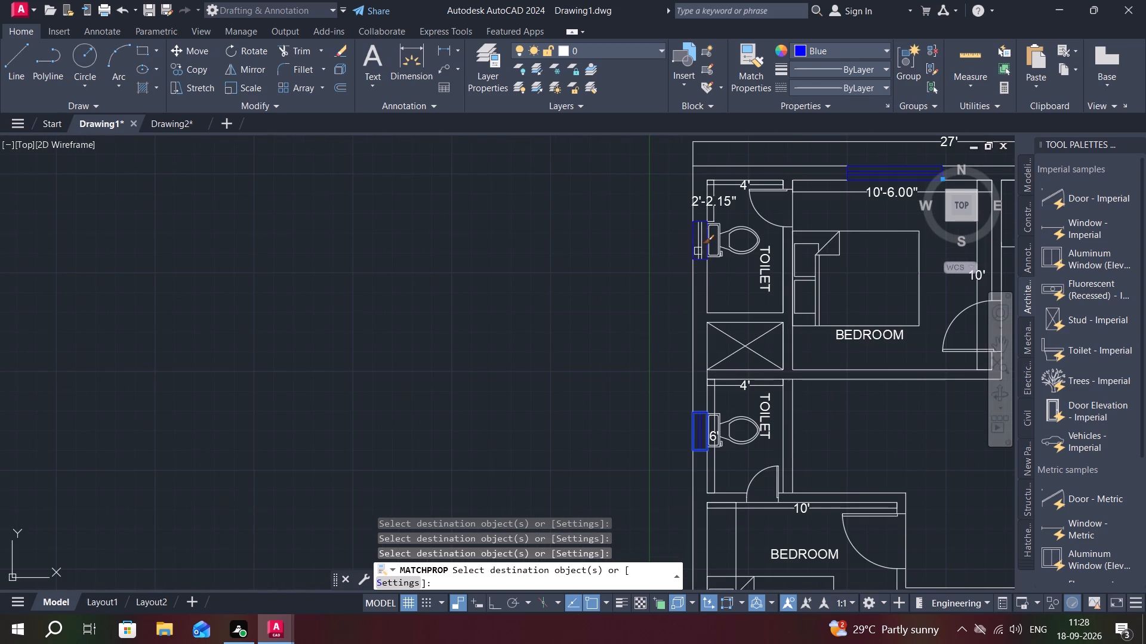
scroll(698, 251, "up", 2)
left_click(702, 239)
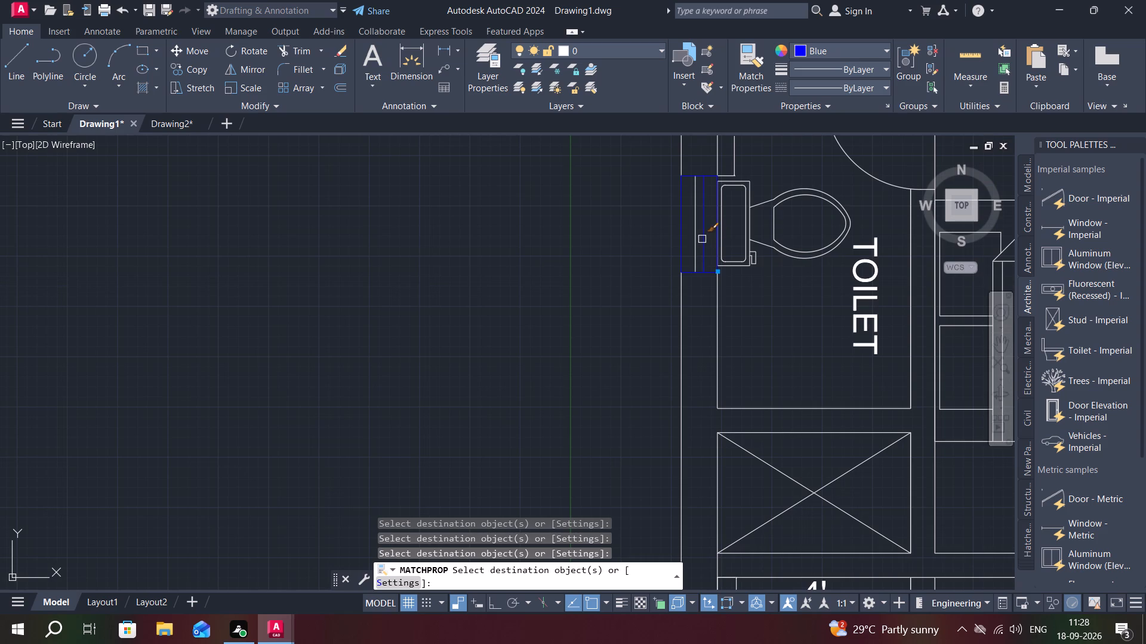
left_click(698, 234)
scroll(734, 277, "up", 1)
key("Escape")
Move the northern toilet fixture slightly east from its cistern's southwest corner, clear of the west wall's inner face.
middle_click_drag(730, 277, 765, 366)
scroll(751, 348, "up", 1)
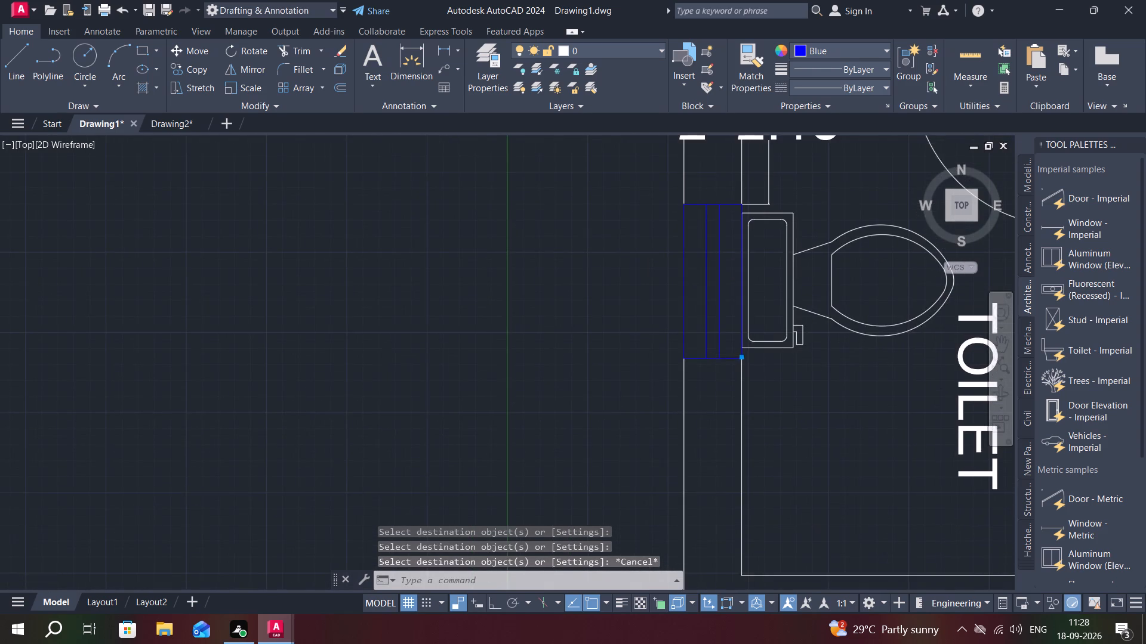
middle_click_drag(766, 348, 787, 359)
type("M")
key("space")
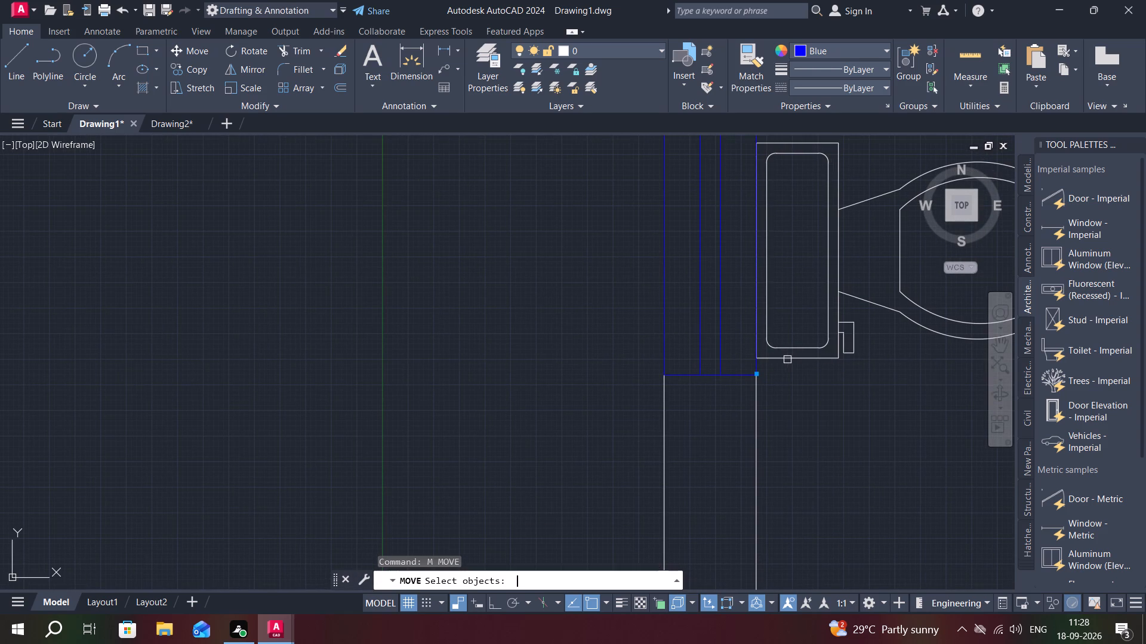
left_click(791, 359)
right_click(791, 357)
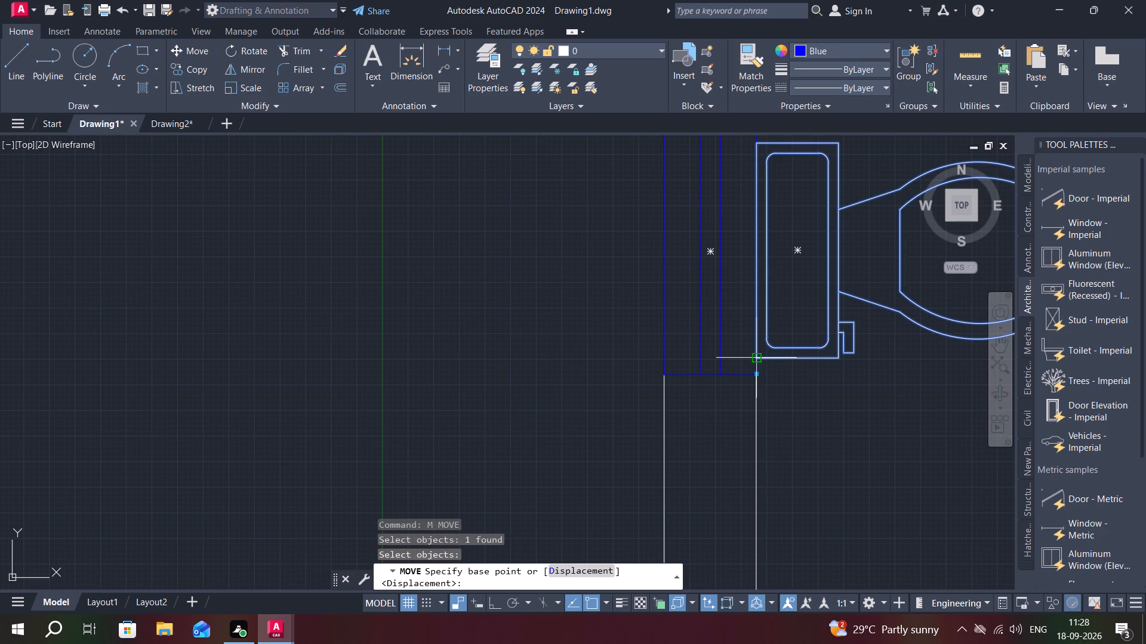
left_click(760, 355)
left_click(763, 356)
Move the southern toilet fixture slightly east, using its cistern's southwest corner as the base point.
scroll(802, 404, "down", 4)
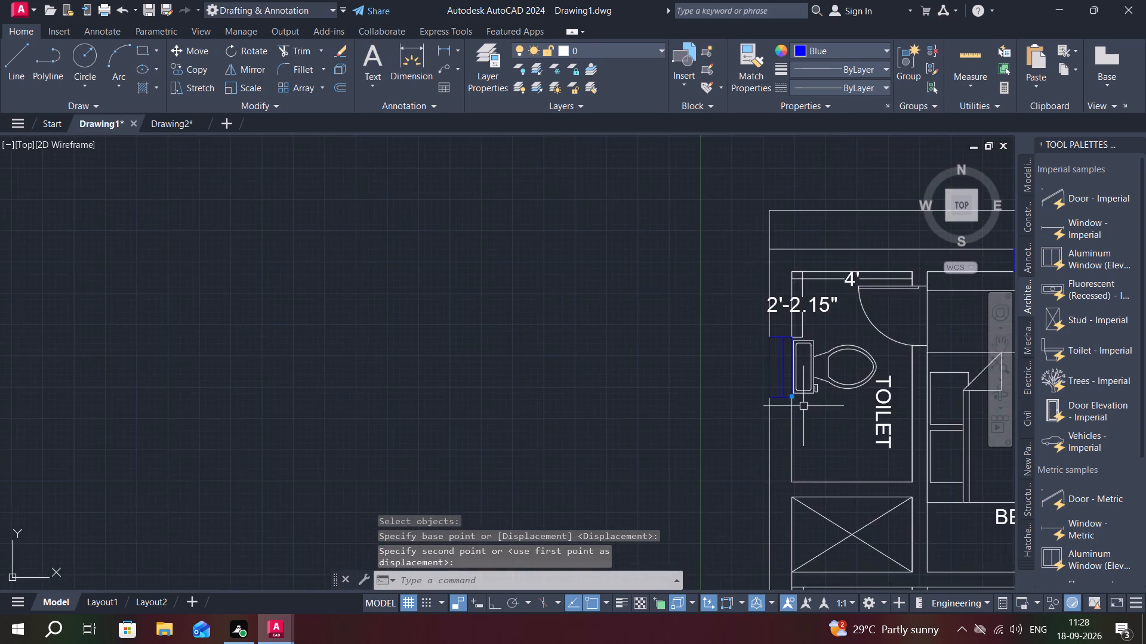
scroll(803, 410, "down", 1)
middle_click_drag(808, 417, 792, 249)
scroll(789, 366, "up", 5)
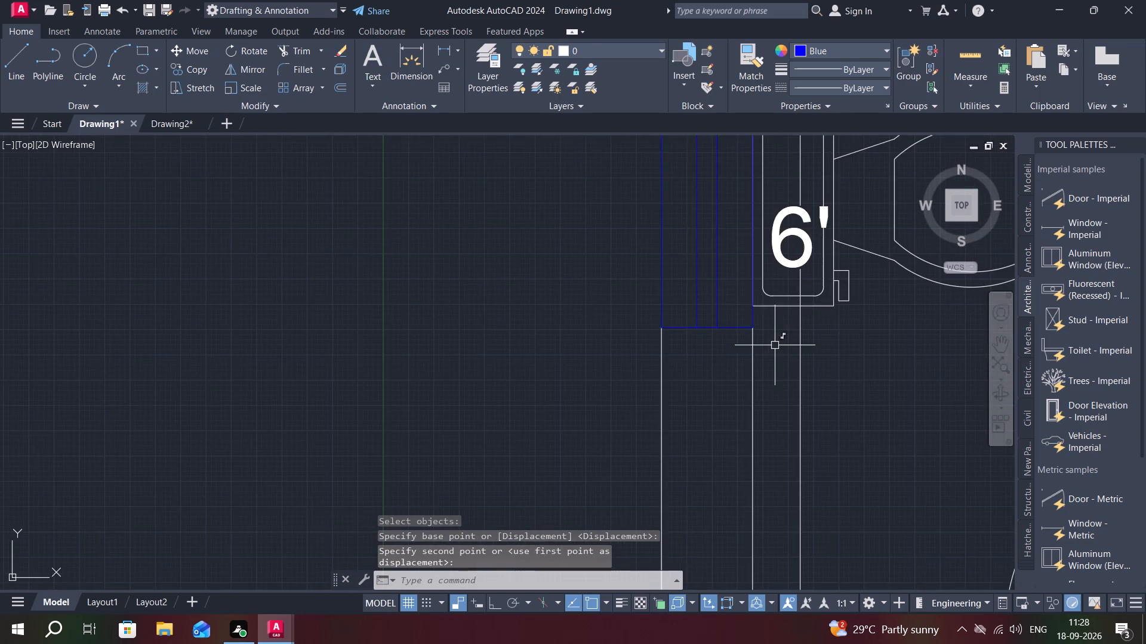
scroll(773, 347, "up", 1)
middle_click_drag(794, 354, 842, 397)
key("space")
scroll(787, 304, "up", 2)
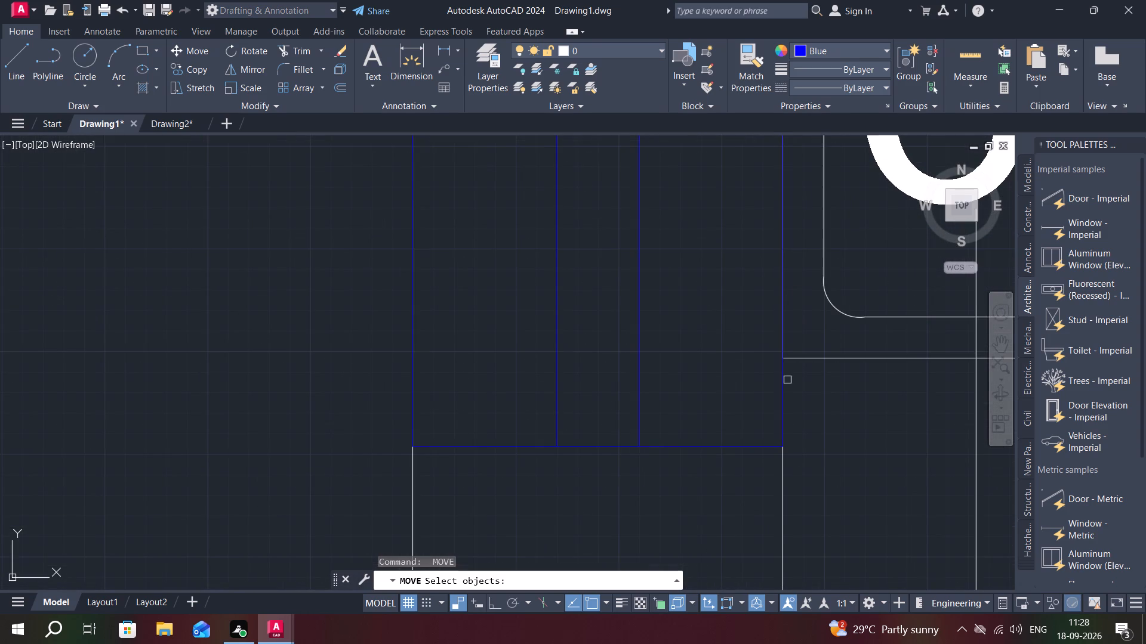
left_click(805, 358)
right_click(805, 358)
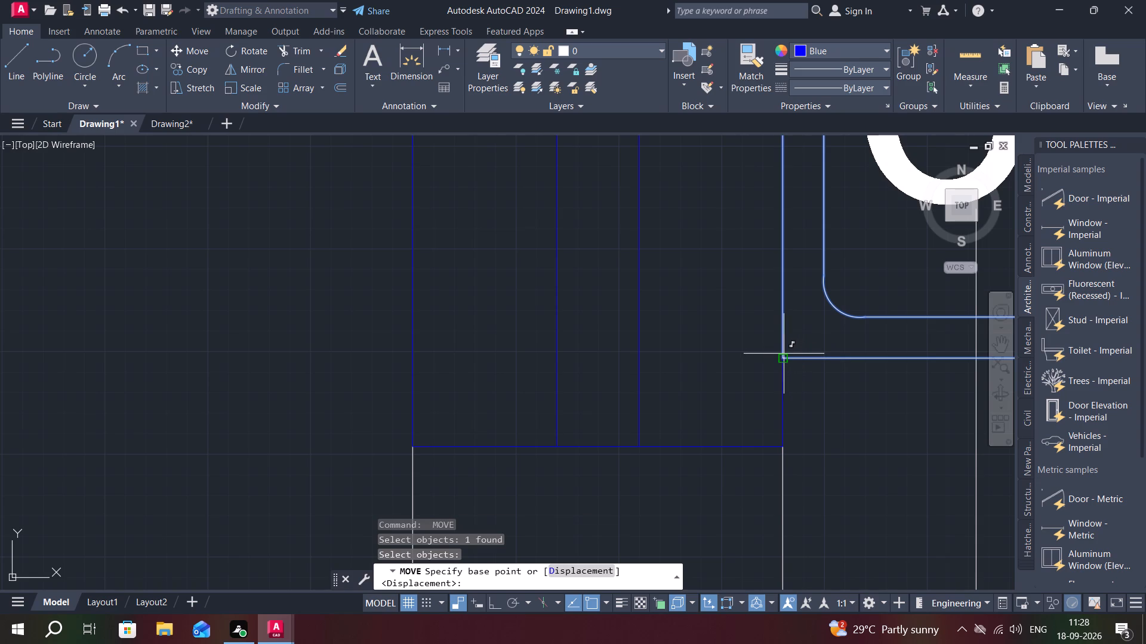
left_click(785, 357)
scroll(793, 357, "down", 2)
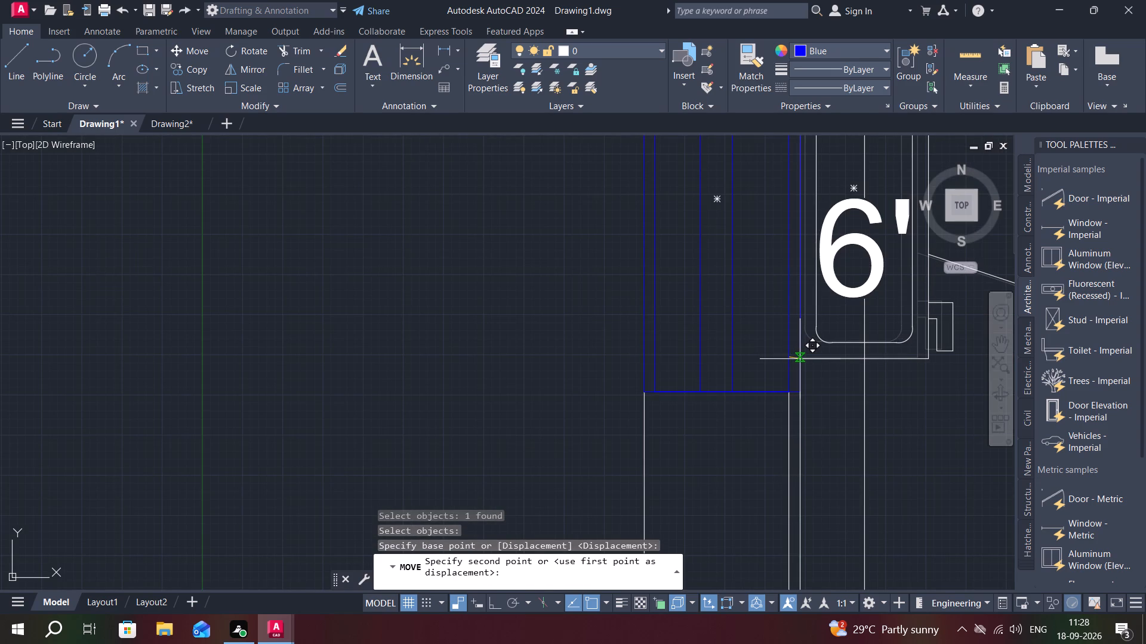
left_click(800, 359)
scroll(845, 381, "down", 1)
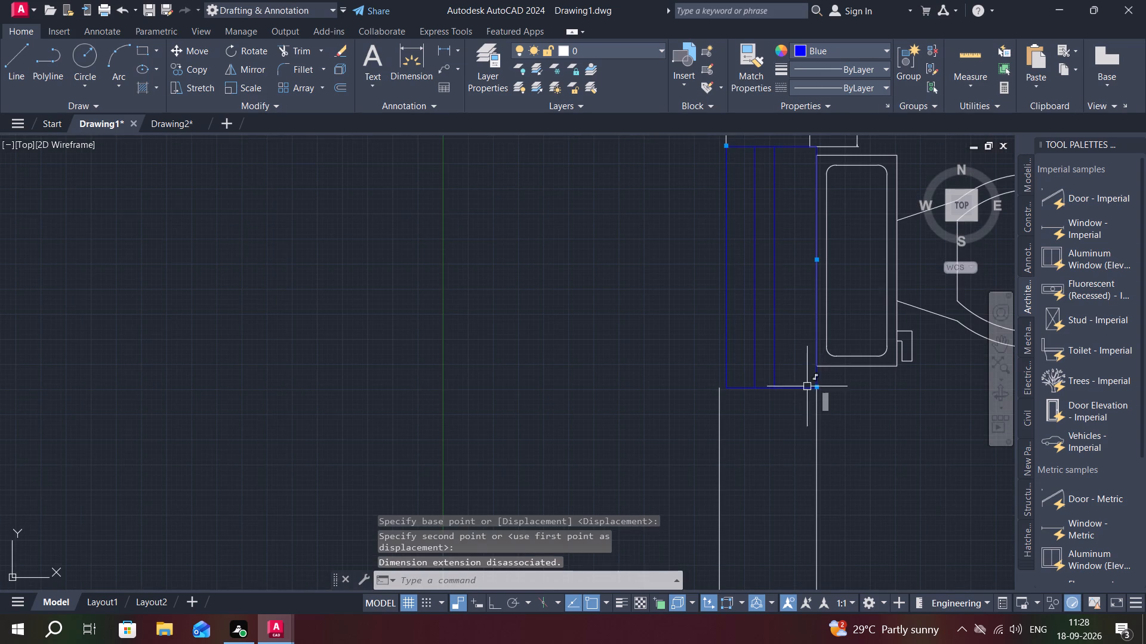
middle_click_drag(787, 377, 766, 387)
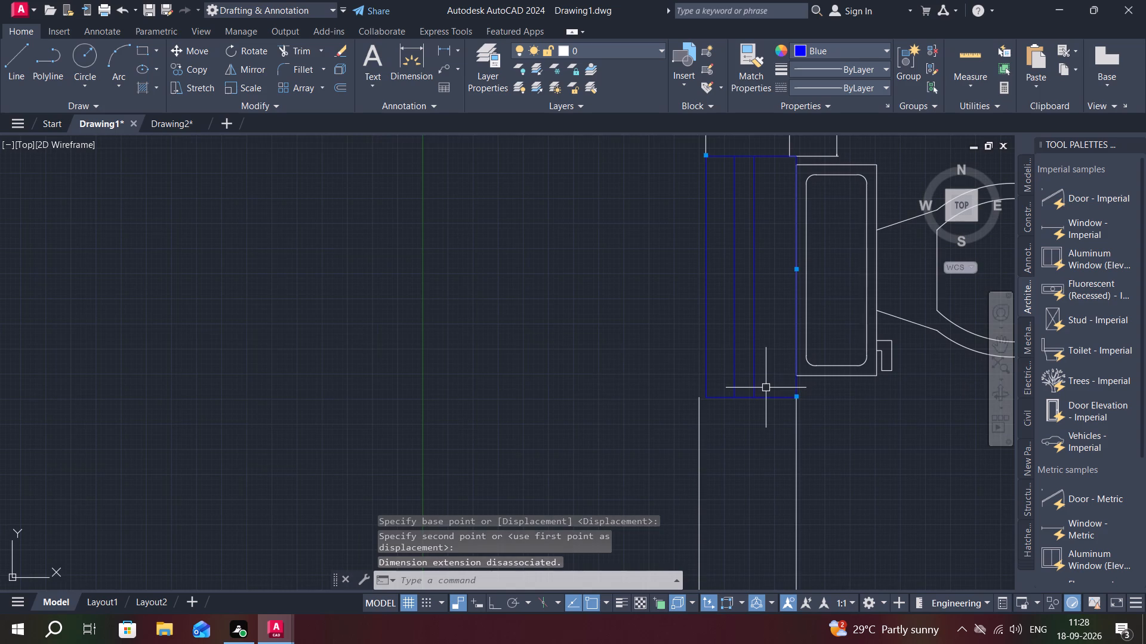
Undo the last move of the southern toilet's fixture and delete that fixture.
key("z")
key("ctrl+z")
key("ctrl+x")
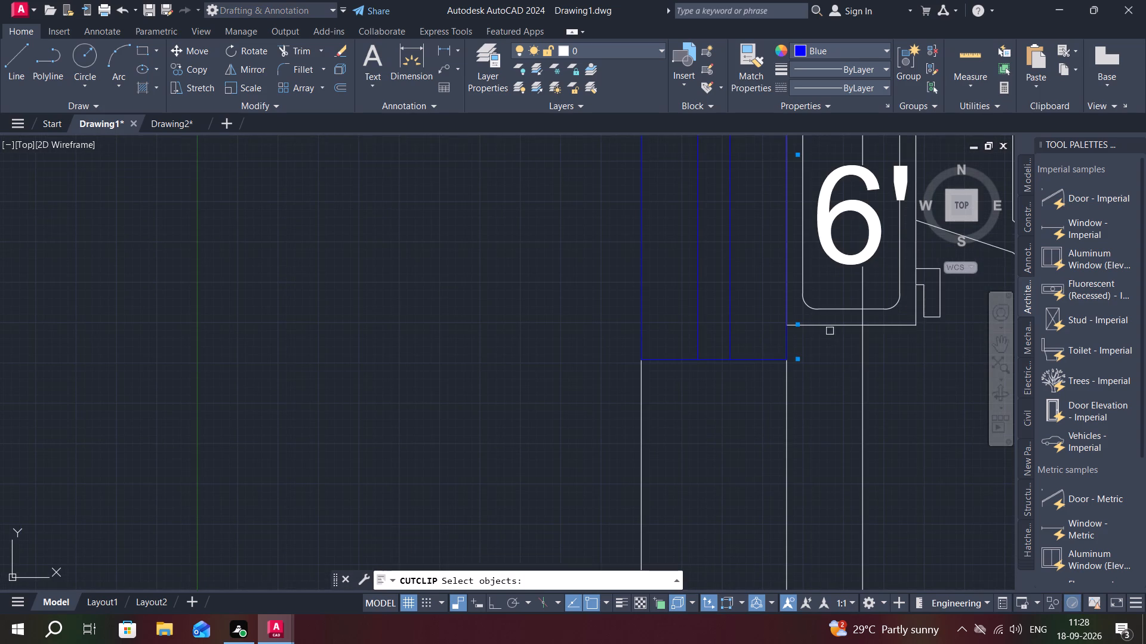
key("space")
left_click(830, 328)
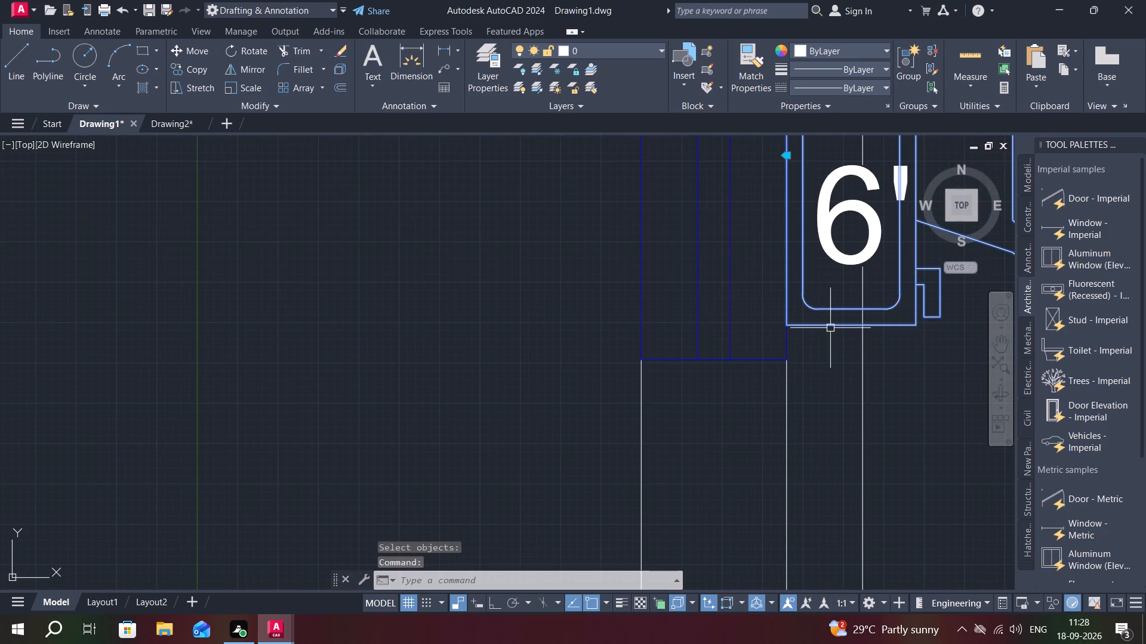
key("Delete")
Copy the northern toilet fixture about 10'-1" straight south into the southern toilet beside its west window, with Ortho on.
scroll(830, 328, "down", 3)
middle_click_drag(833, 343, 867, 571)
scroll(888, 346, "down", 2)
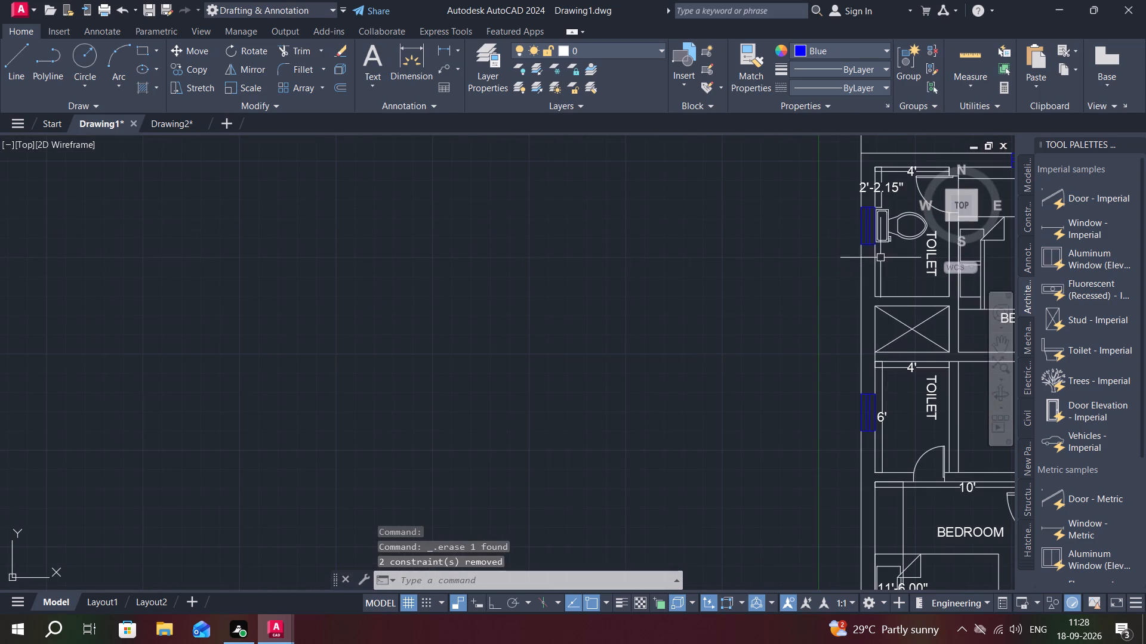
type("CO")
key("space")
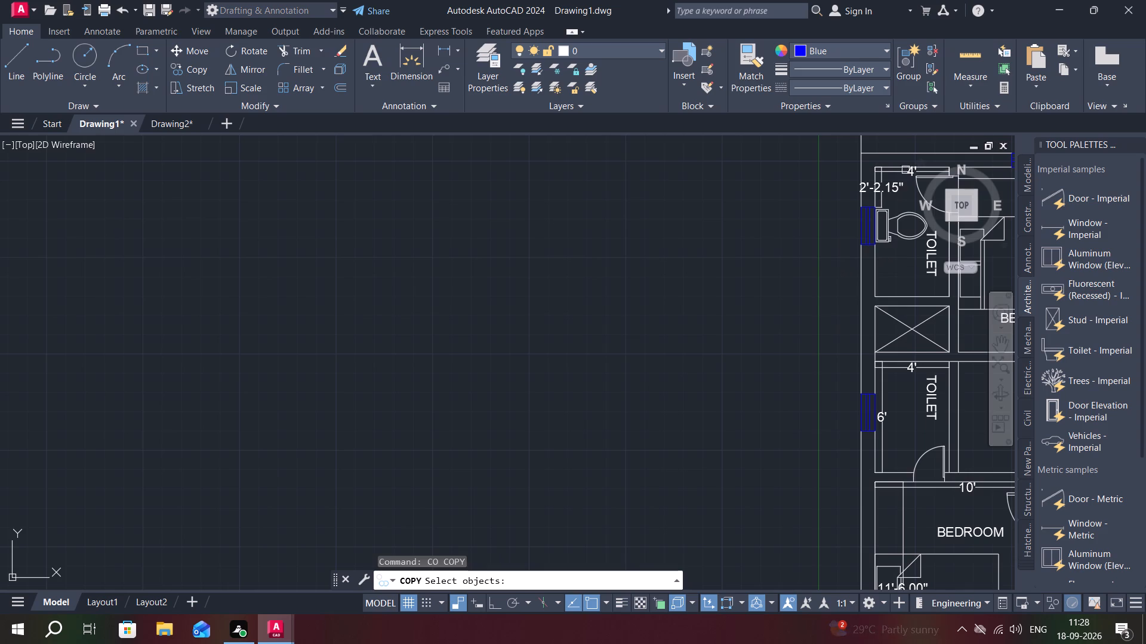
left_click(908, 210)
right_click(908, 209)
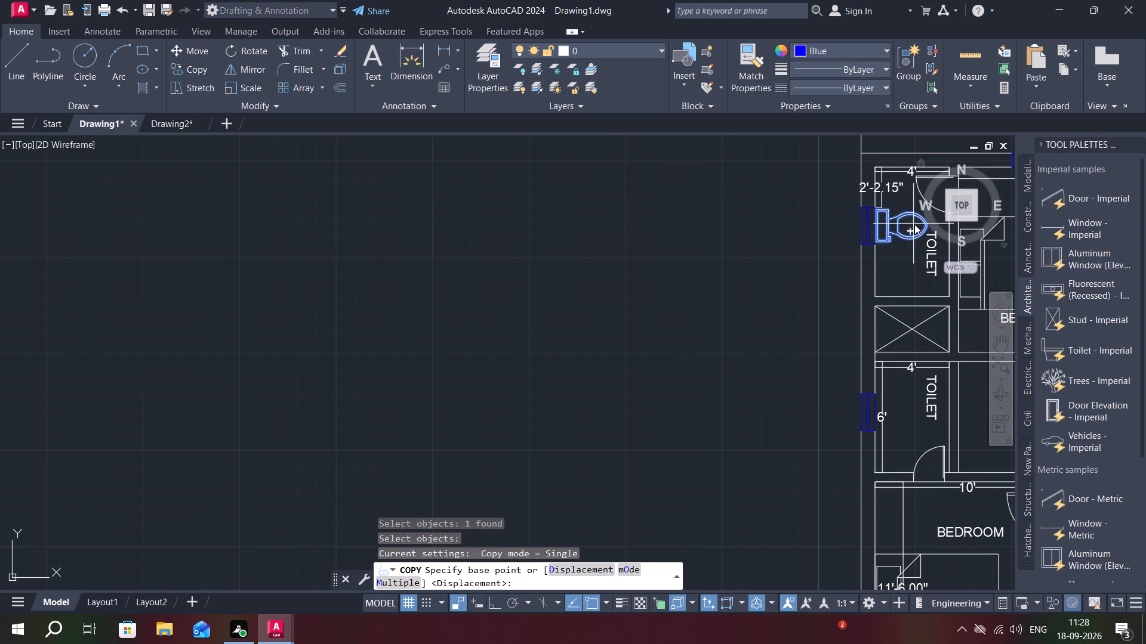
left_click(912, 226)
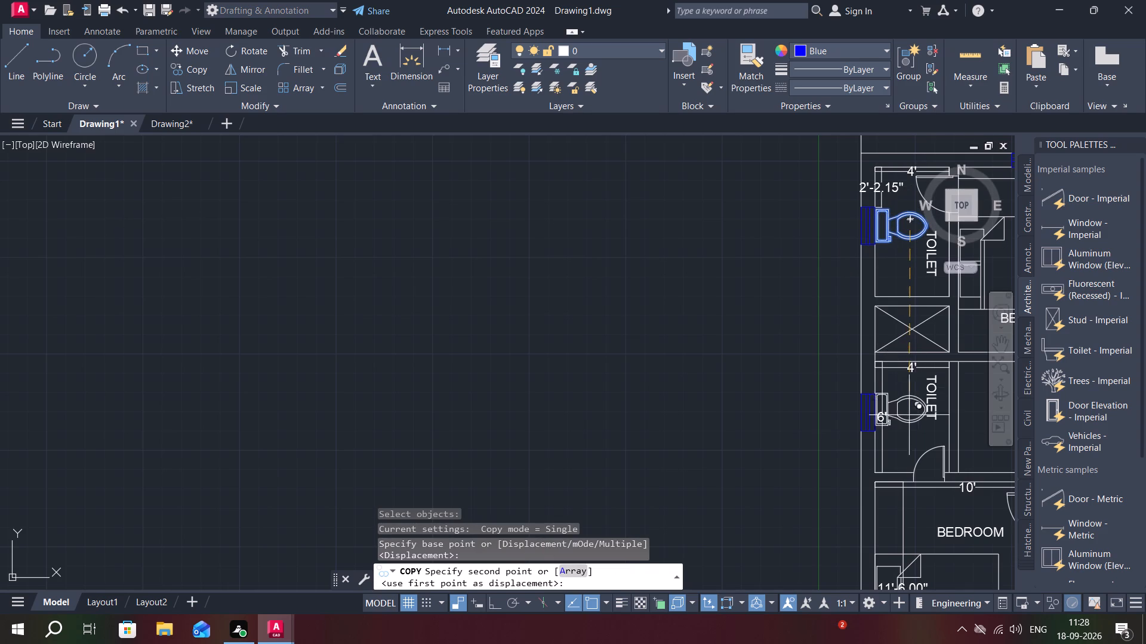
scroll(911, 427, "up", 3)
key("F8")
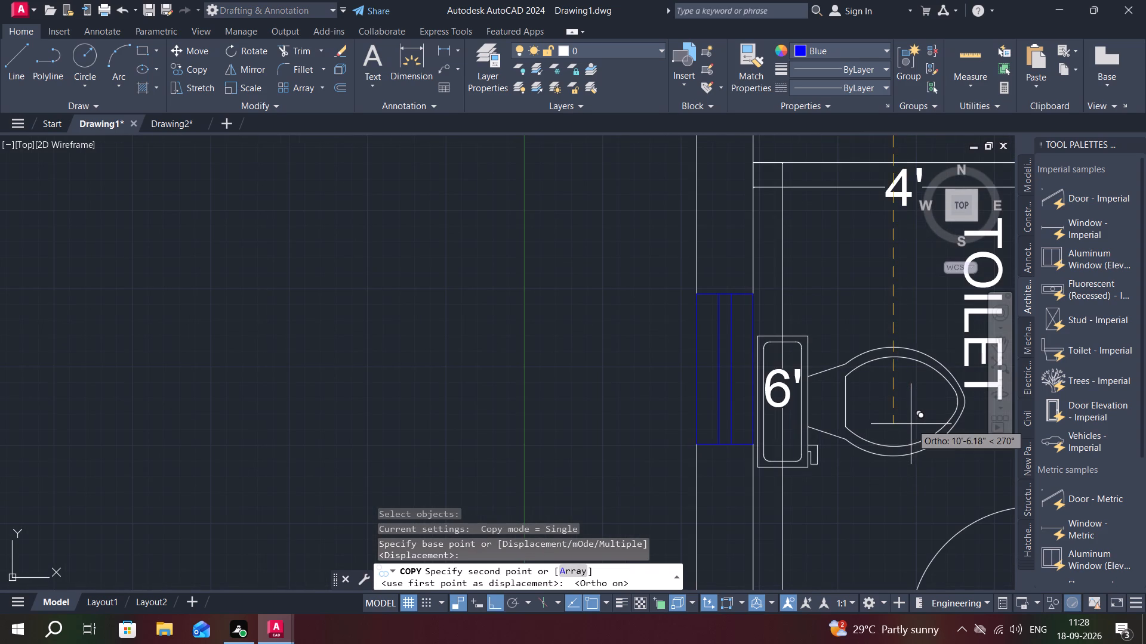
scroll(911, 424, "up", 3)
scroll(918, 411, "down", 2)
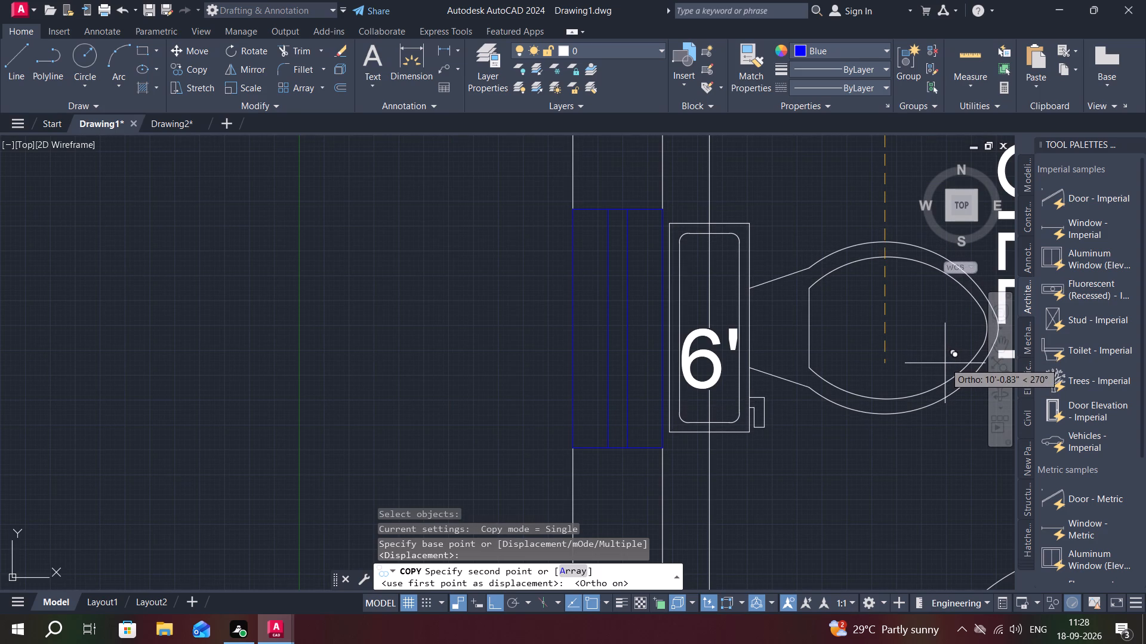
left_click(945, 363)
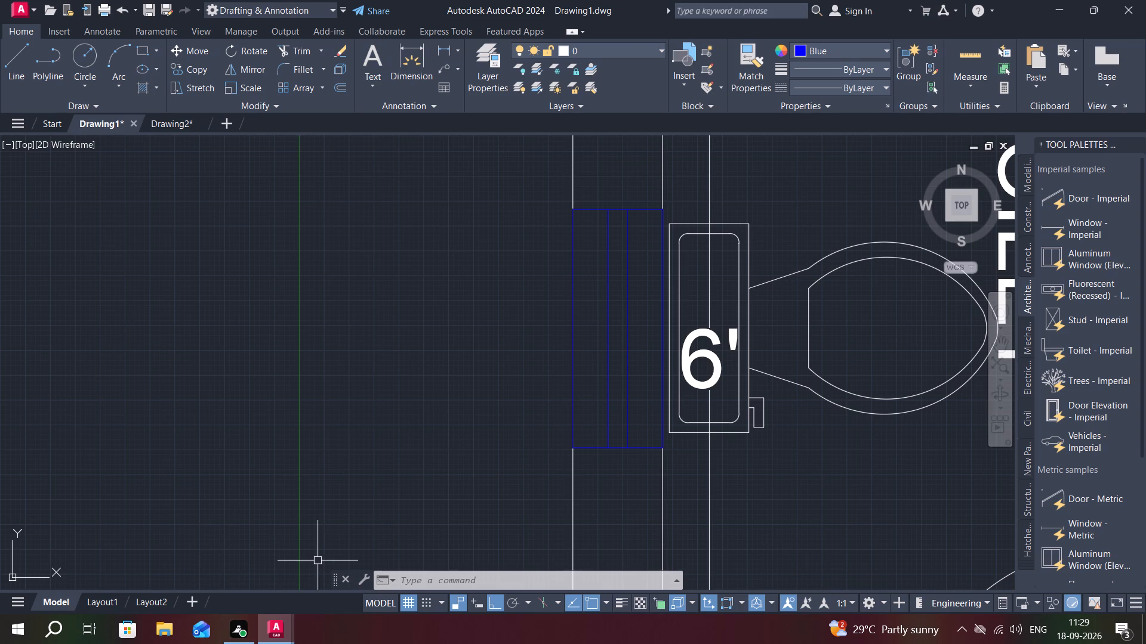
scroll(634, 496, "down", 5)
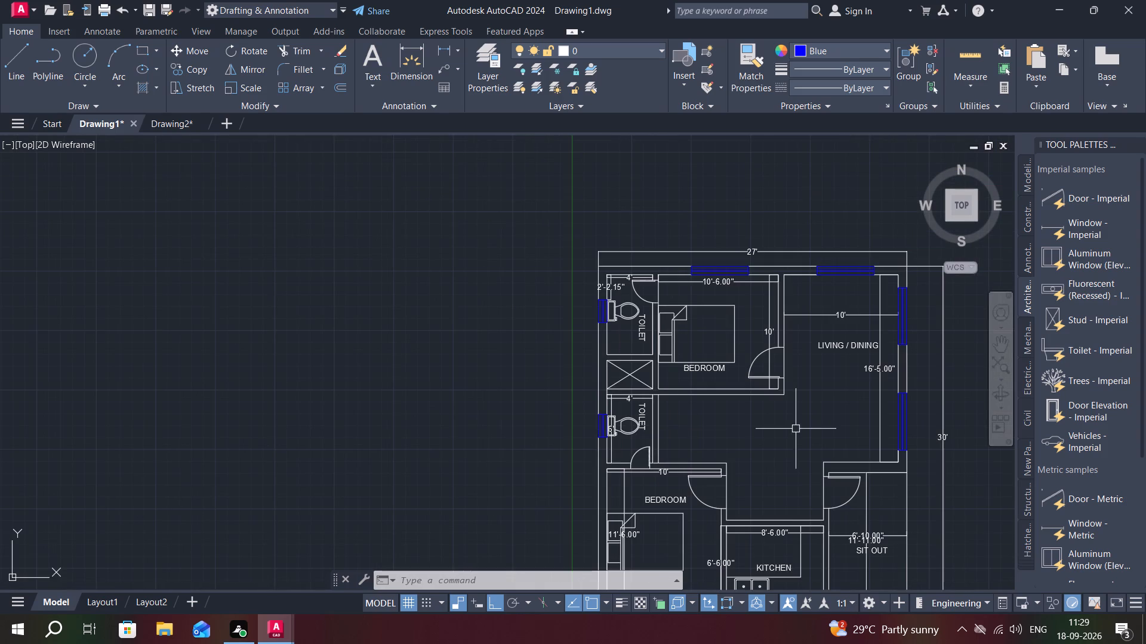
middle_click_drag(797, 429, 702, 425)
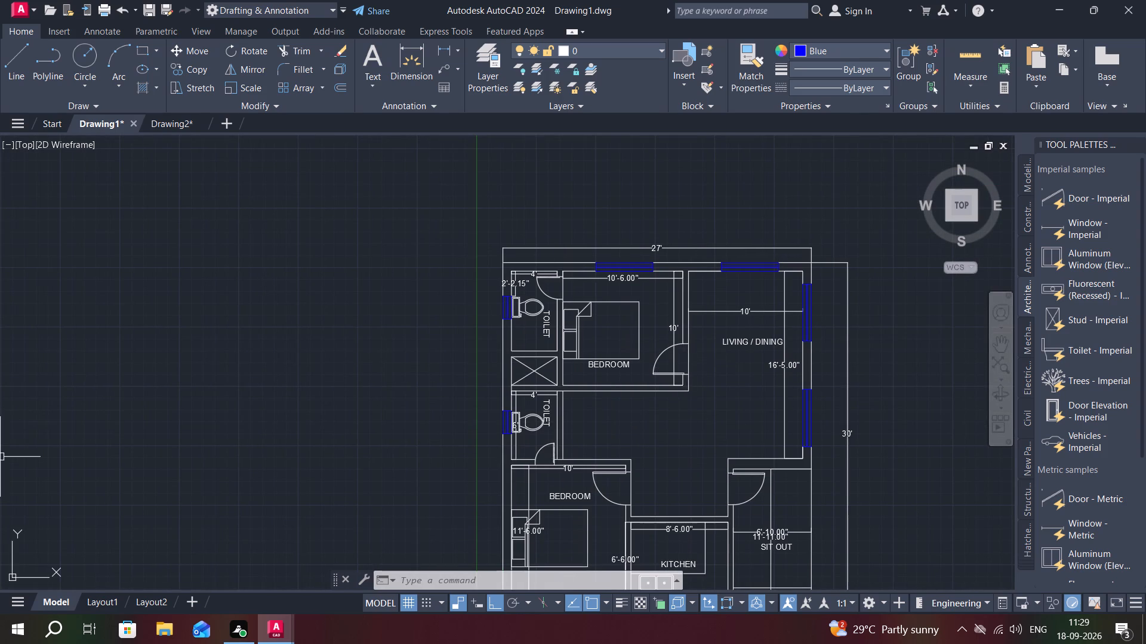
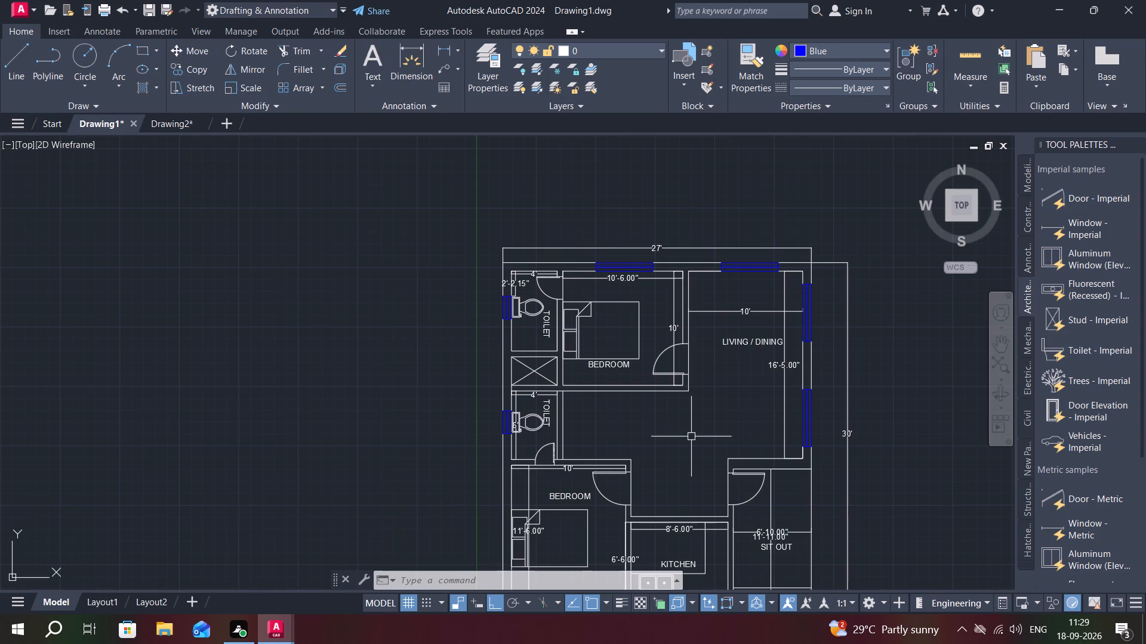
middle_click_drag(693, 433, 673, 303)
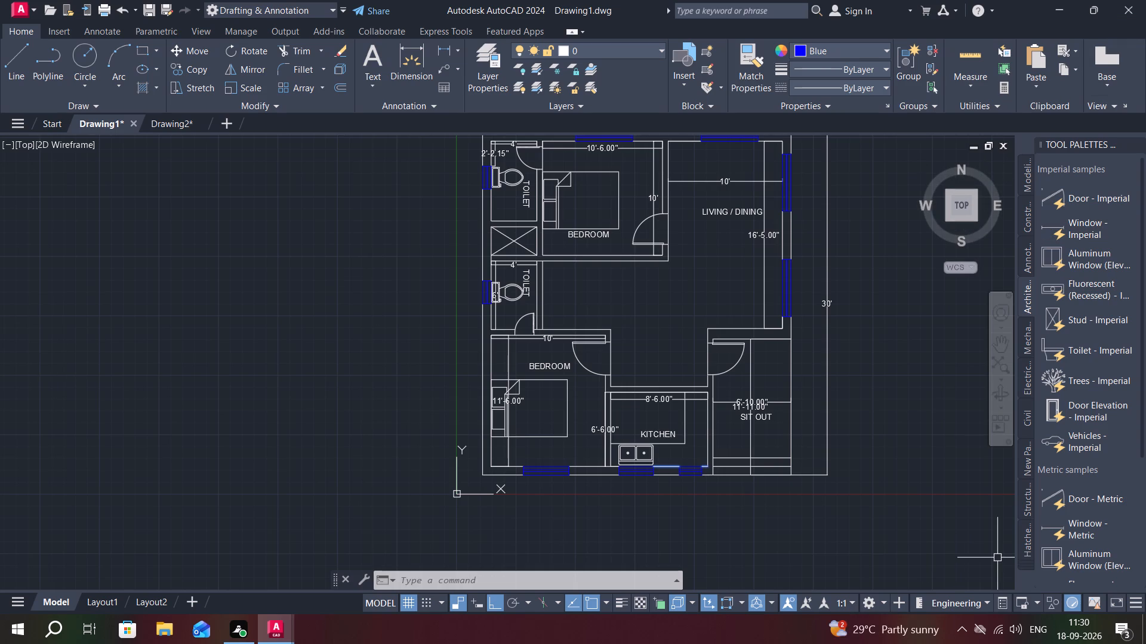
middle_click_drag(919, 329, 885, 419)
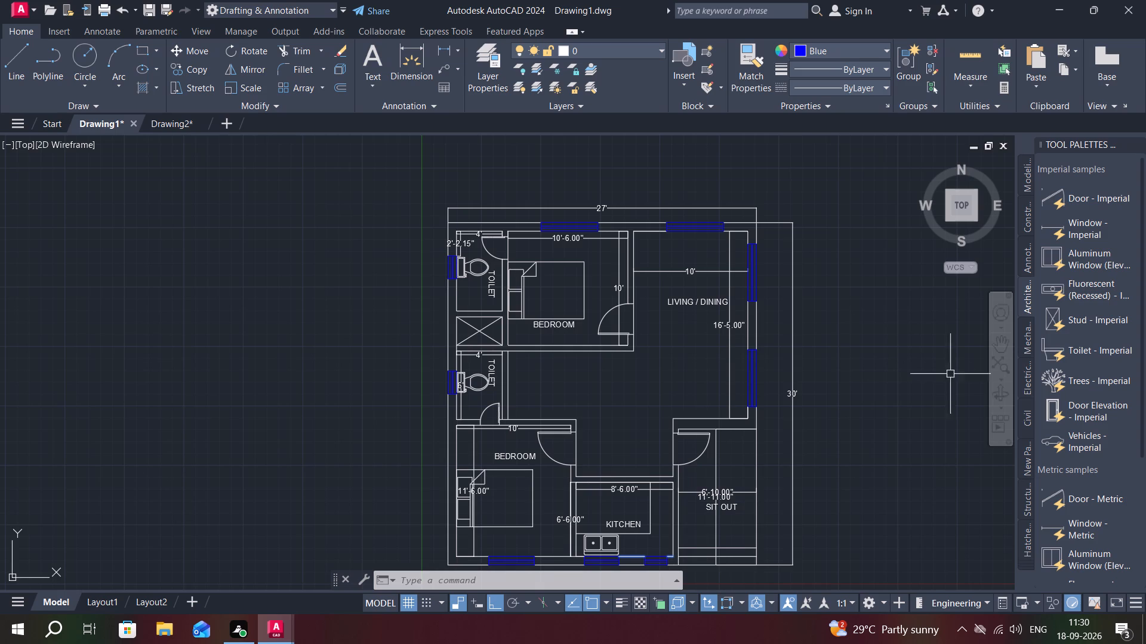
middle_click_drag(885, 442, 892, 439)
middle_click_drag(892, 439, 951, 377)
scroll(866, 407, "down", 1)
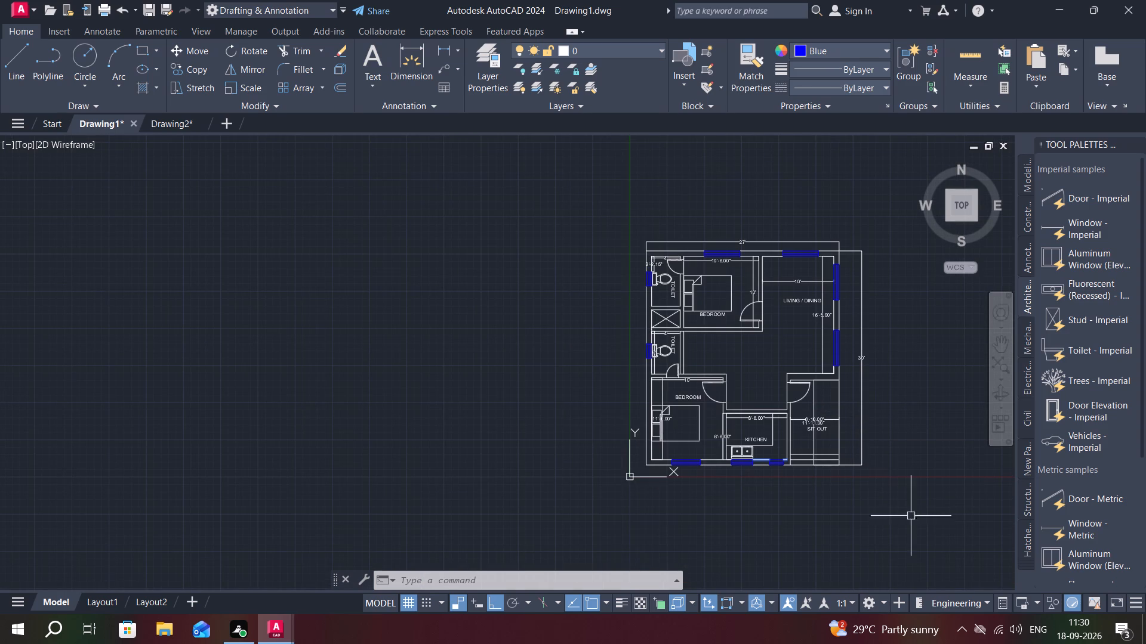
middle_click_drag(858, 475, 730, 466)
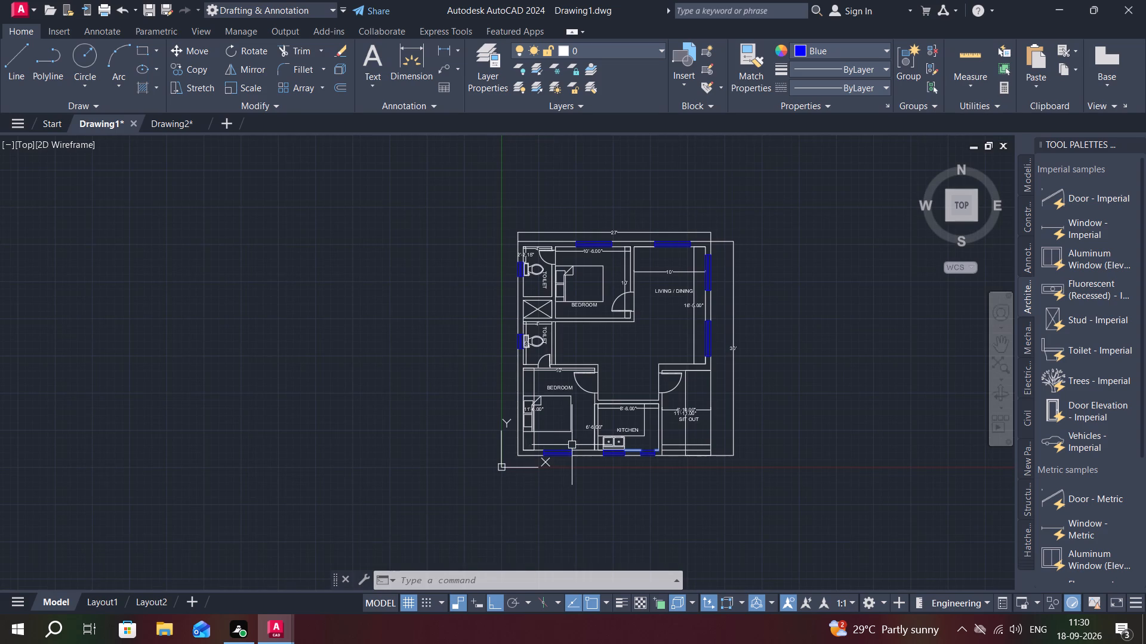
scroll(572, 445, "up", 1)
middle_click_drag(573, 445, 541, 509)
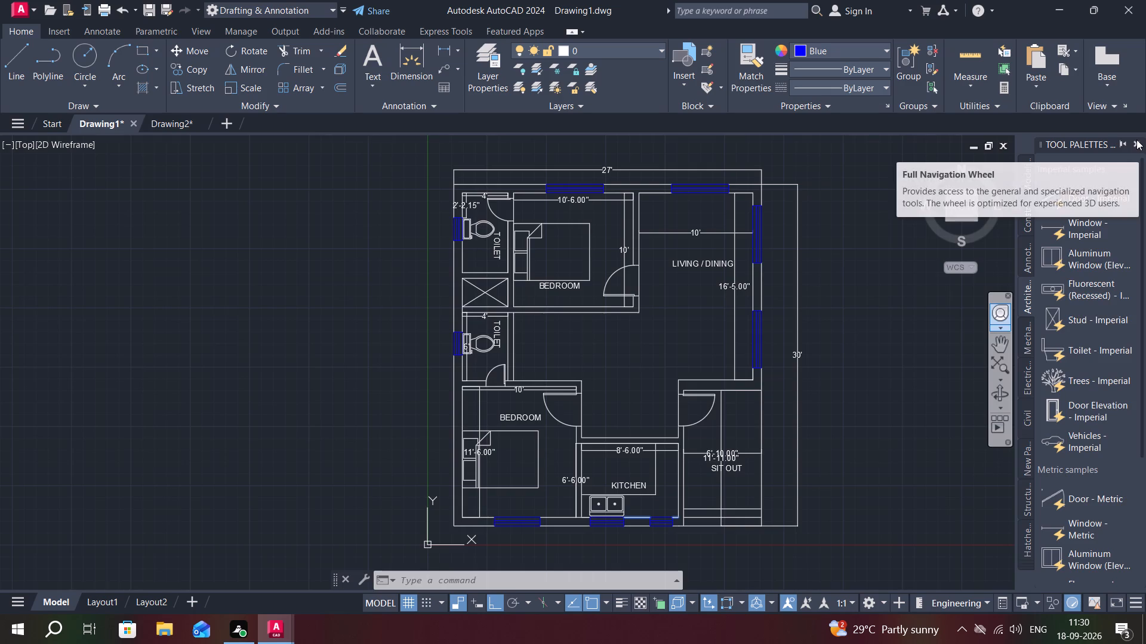
Close the Tool Palettes window.
left_click(1136, 140)
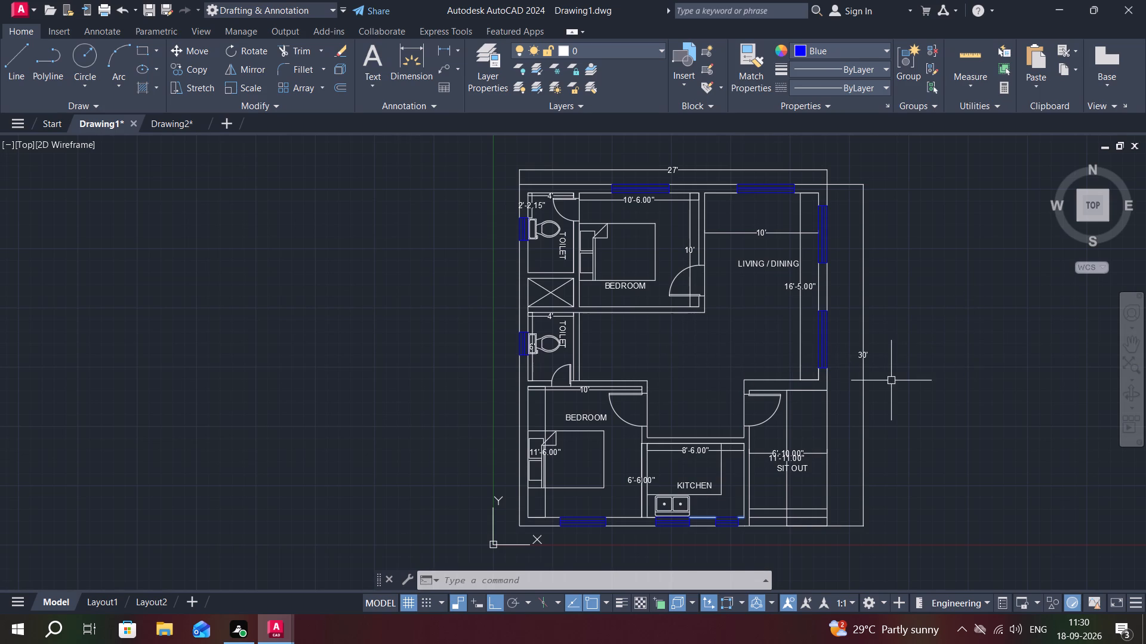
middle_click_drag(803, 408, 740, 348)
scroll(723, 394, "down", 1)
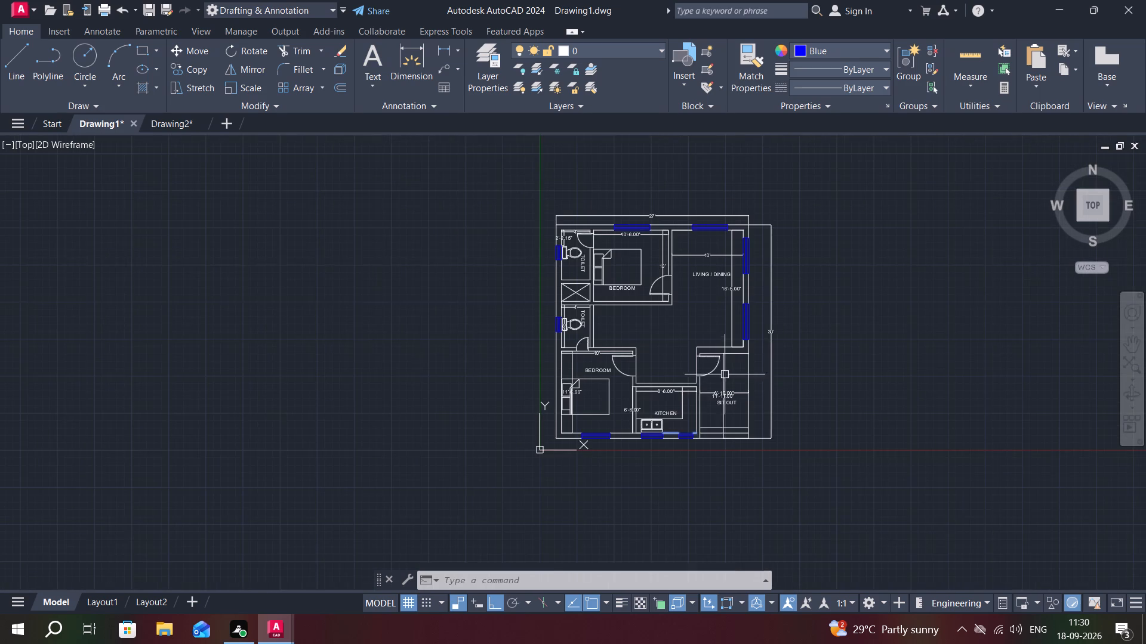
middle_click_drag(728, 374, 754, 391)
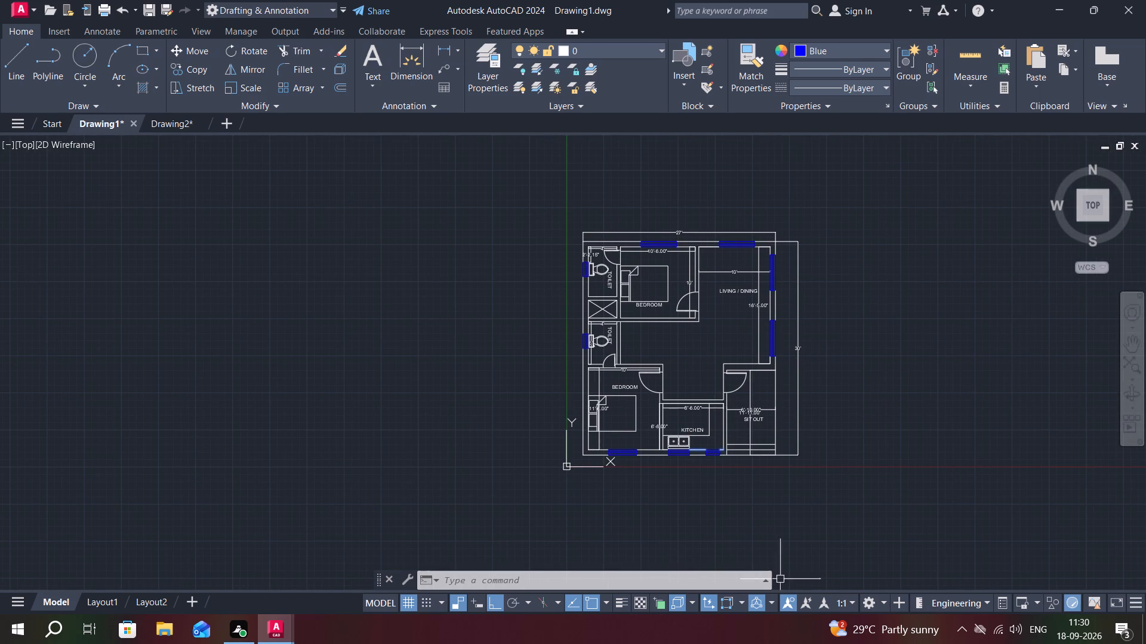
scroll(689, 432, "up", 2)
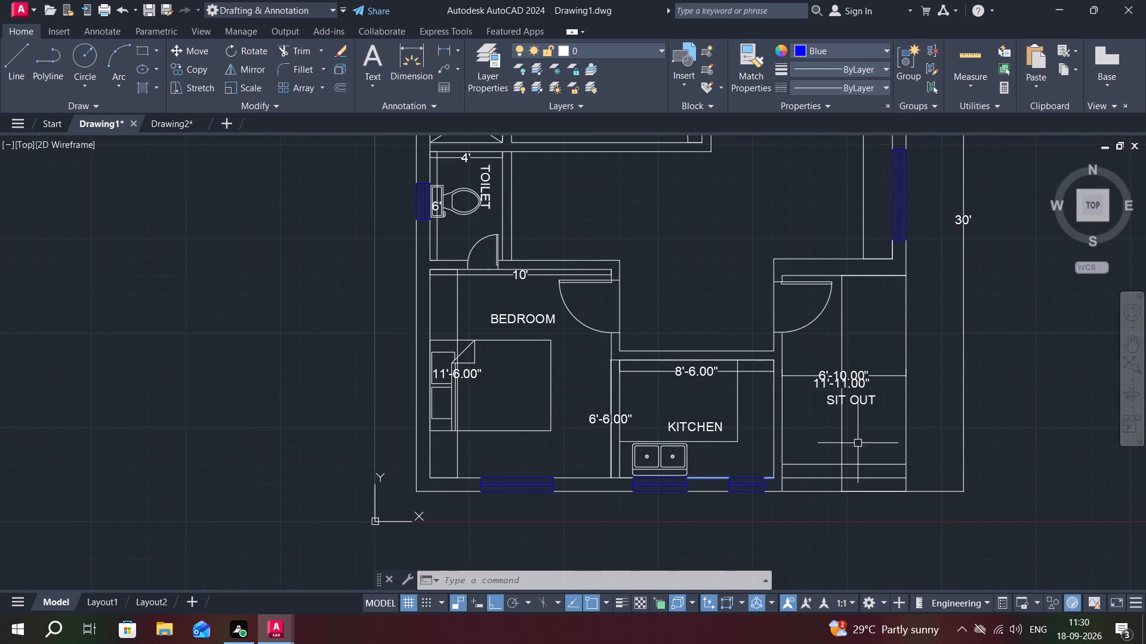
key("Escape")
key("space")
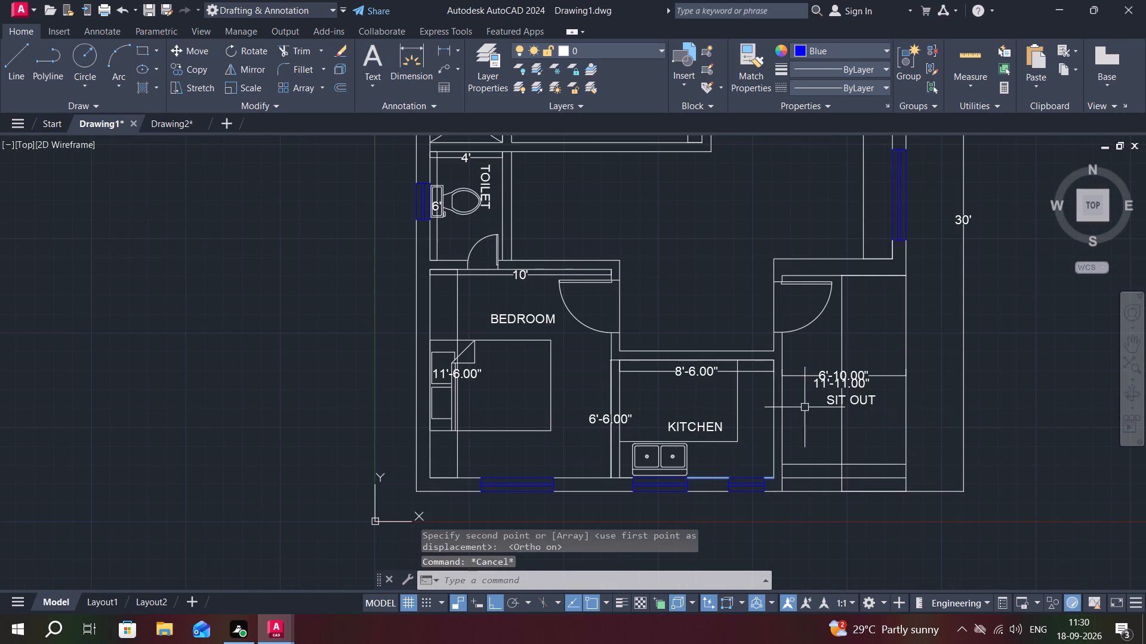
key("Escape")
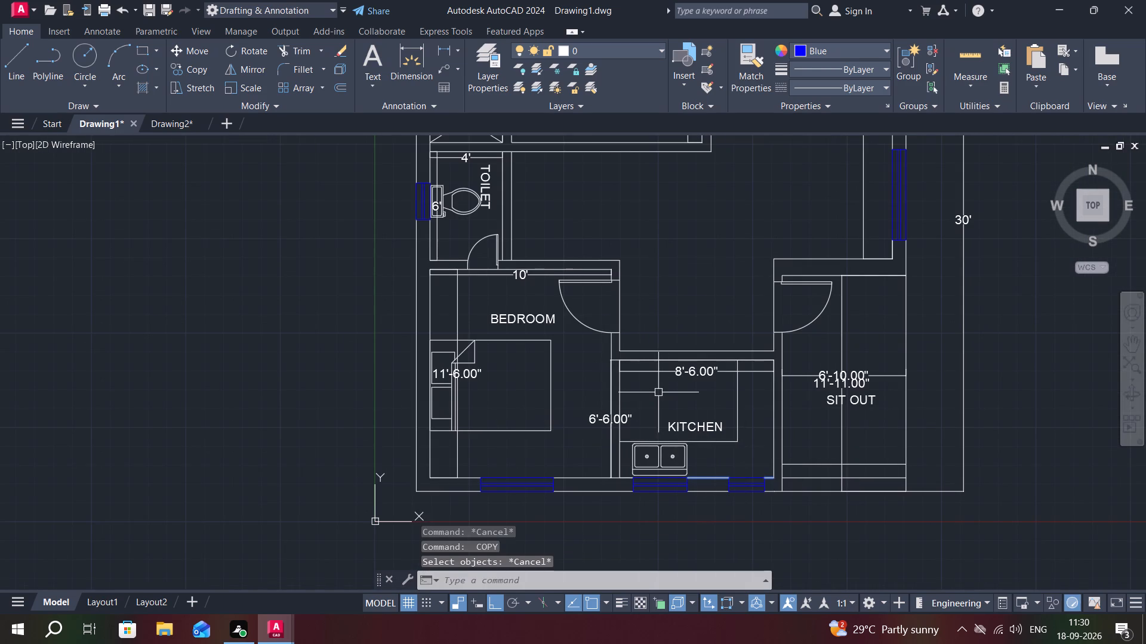
Hatch the walls around the lower bedroom and kitchen with the SOLID pattern in colour 100,33,101.
key("h")
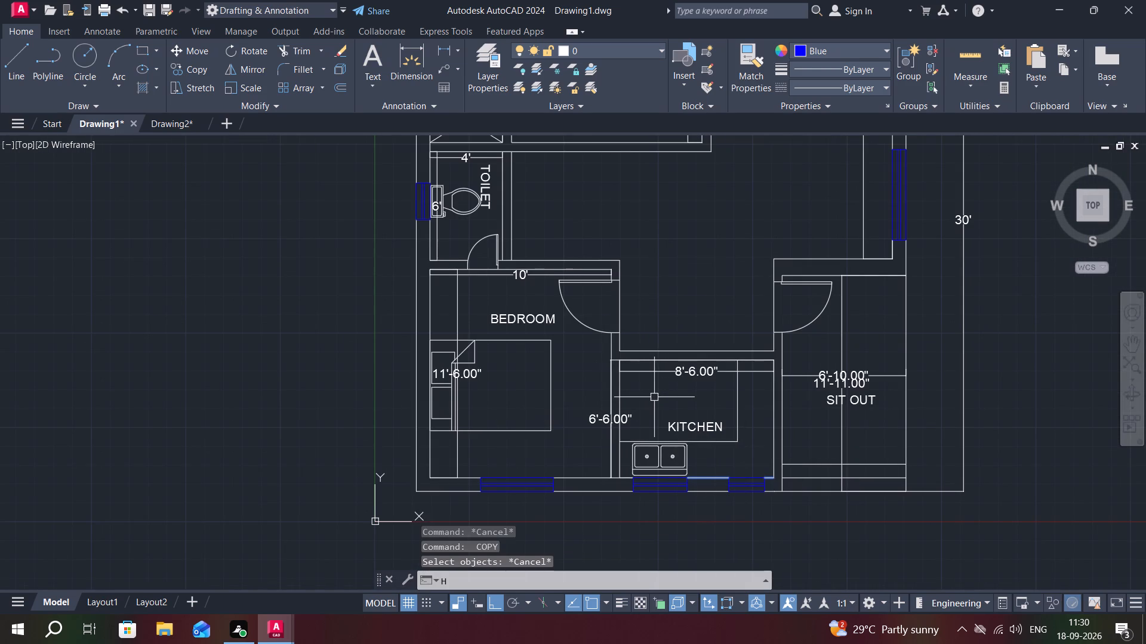
key("space")
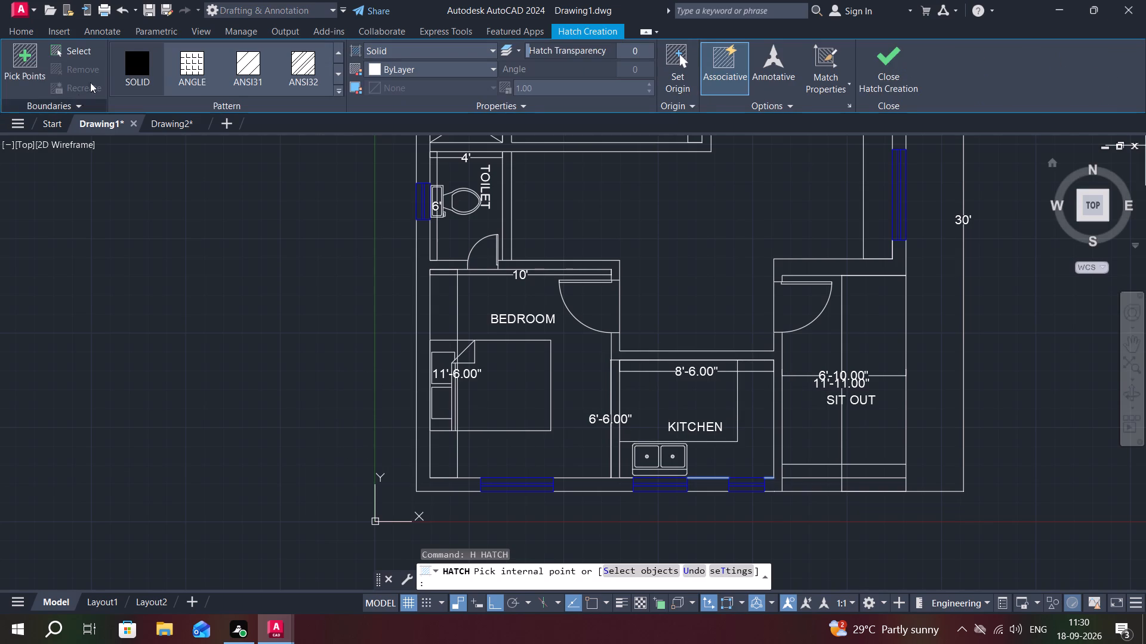
left_click(133, 58)
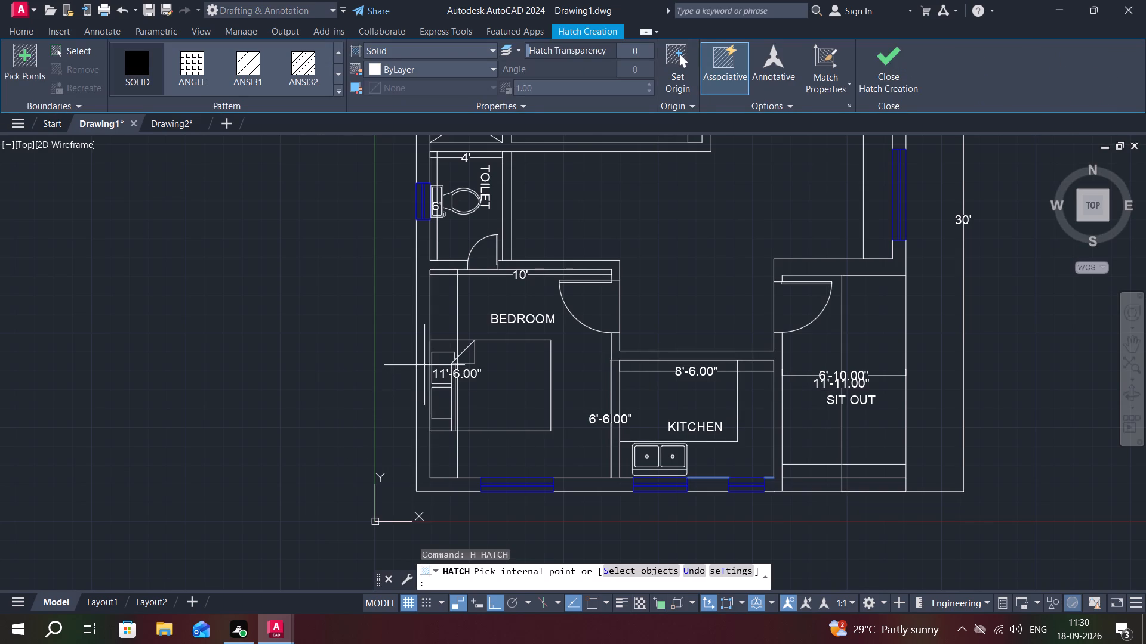
left_click(488, 67)
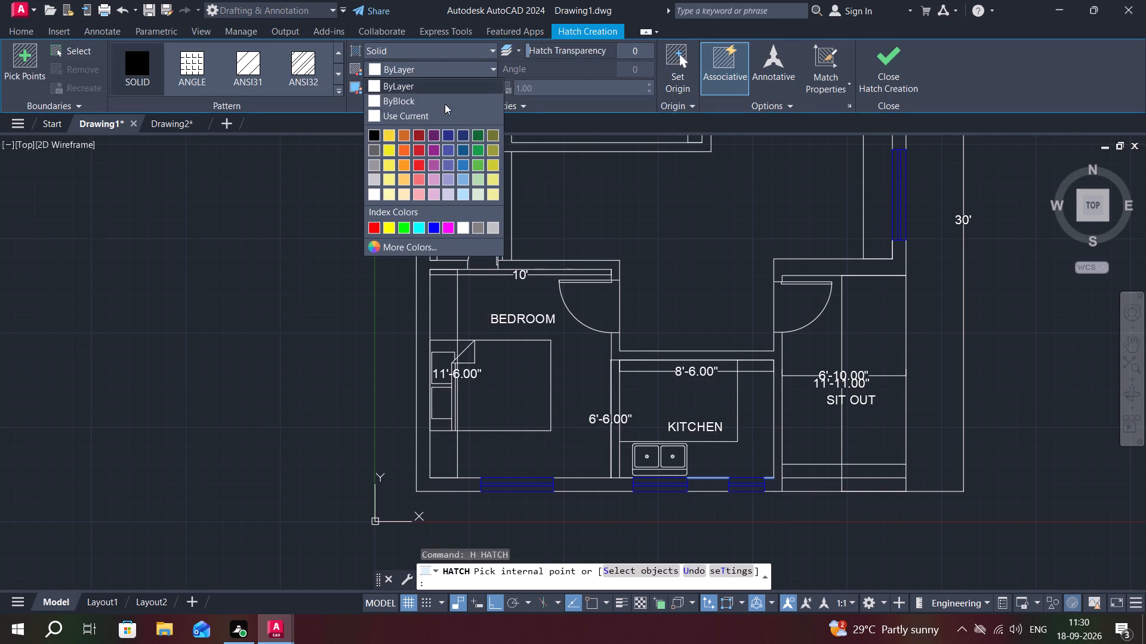
left_click(432, 131)
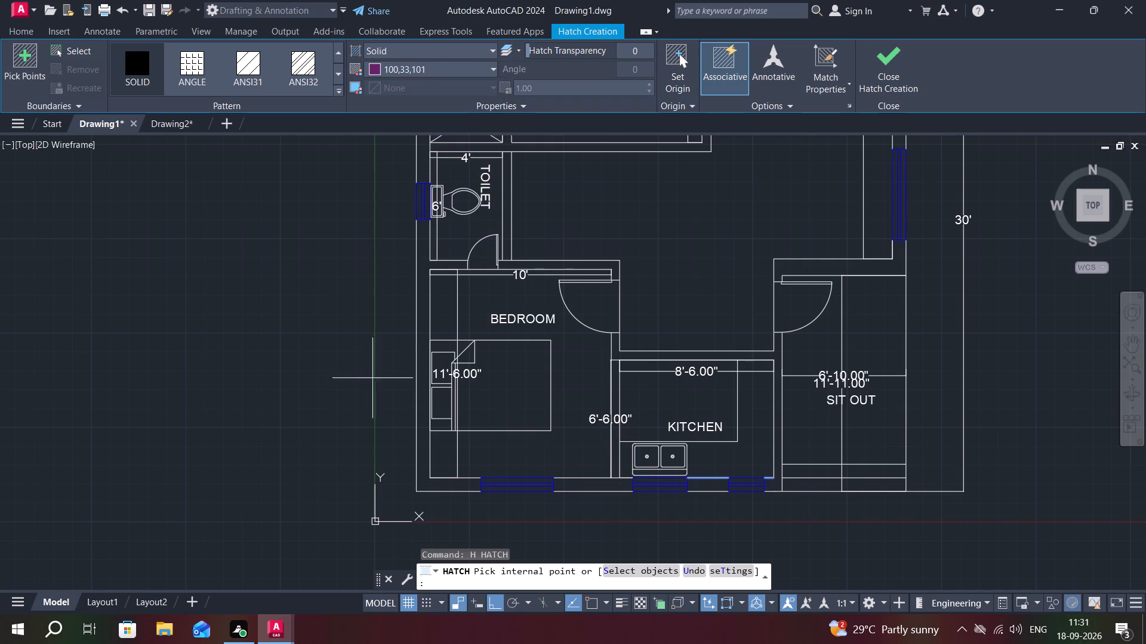
left_click(426, 369)
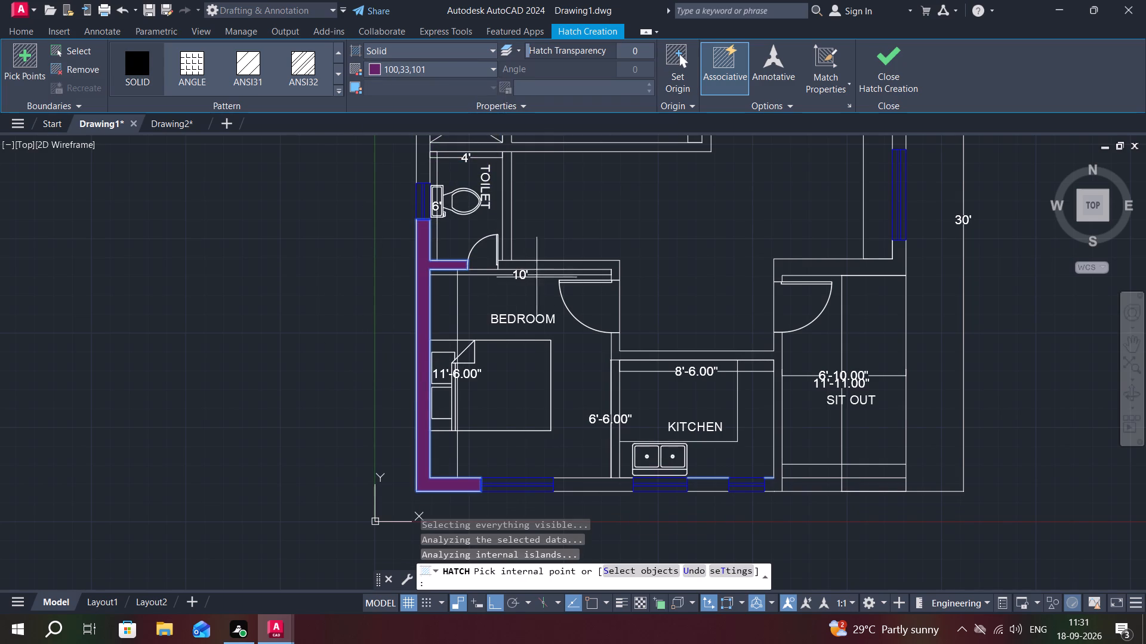
left_click(557, 261)
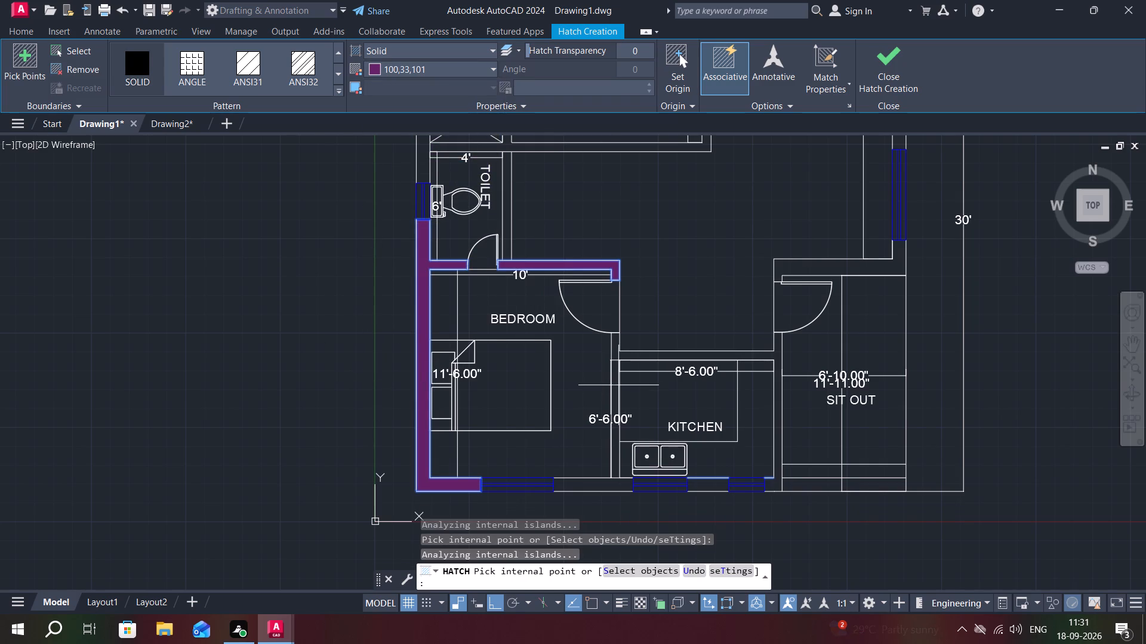
left_click(612, 385)
scroll(580, 419, "up", 4)
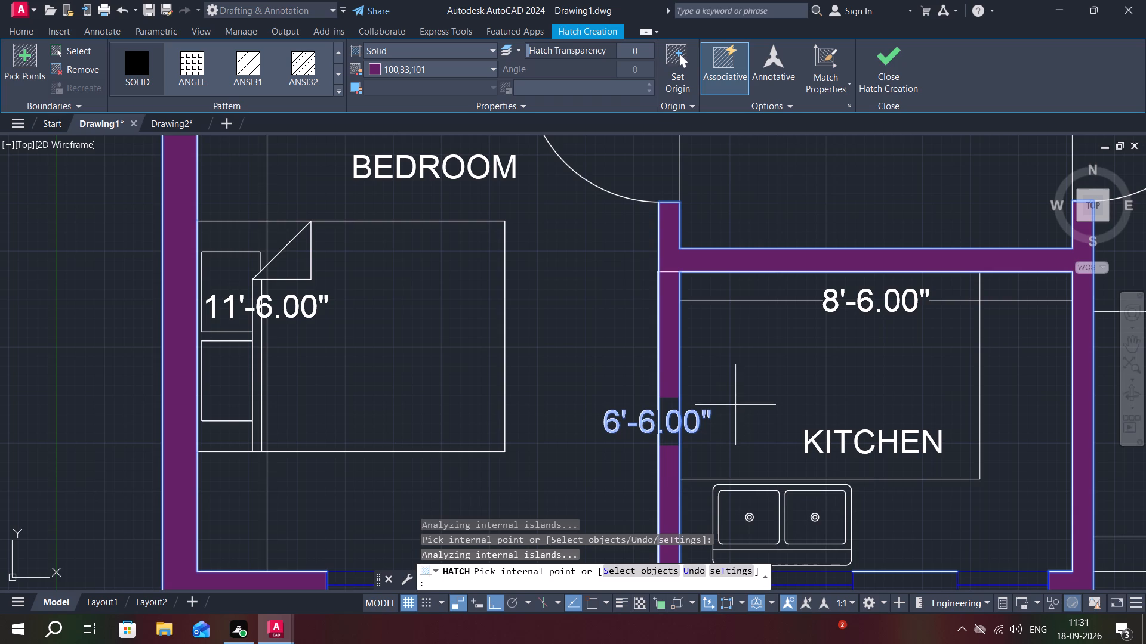
key("grave")
key("space")
scroll(662, 426, "up", 2)
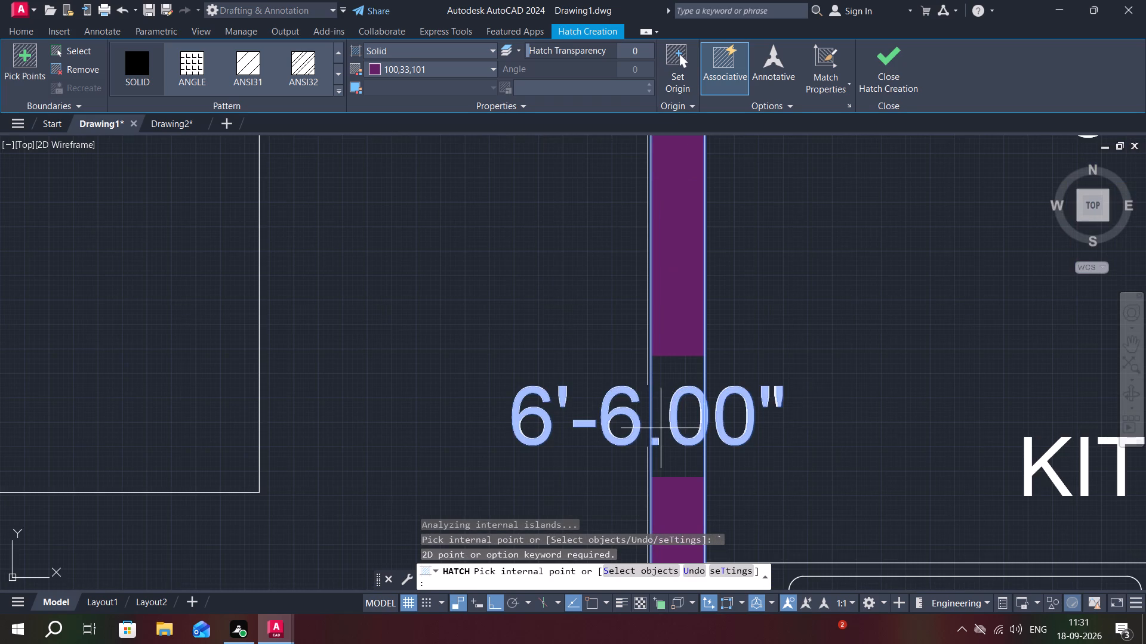
key("ctrl+alt+space")
key("space")
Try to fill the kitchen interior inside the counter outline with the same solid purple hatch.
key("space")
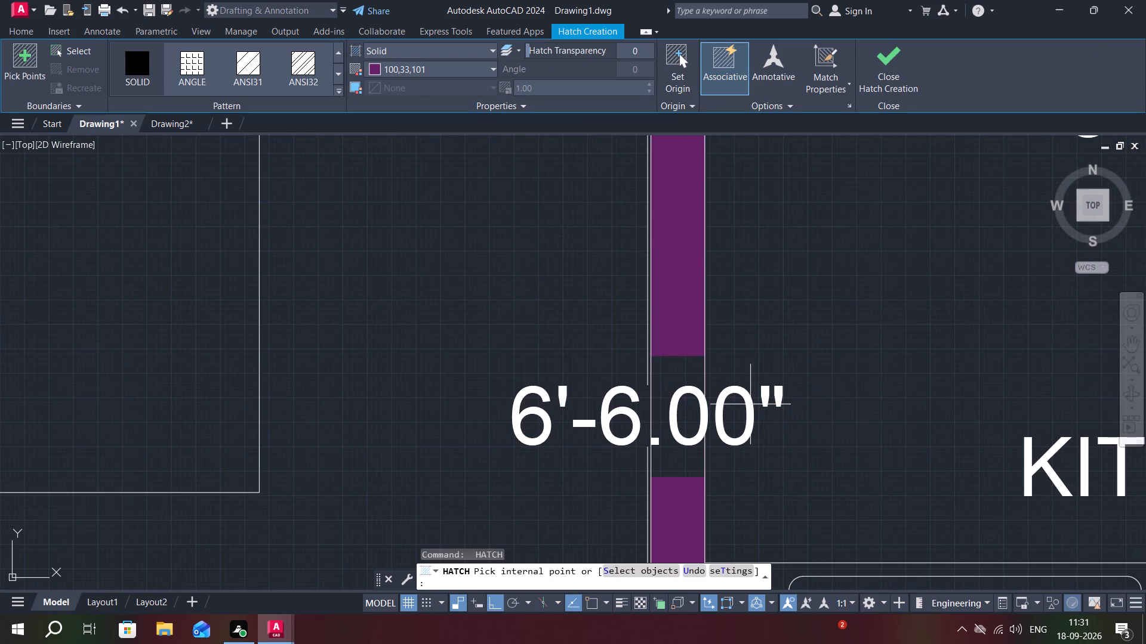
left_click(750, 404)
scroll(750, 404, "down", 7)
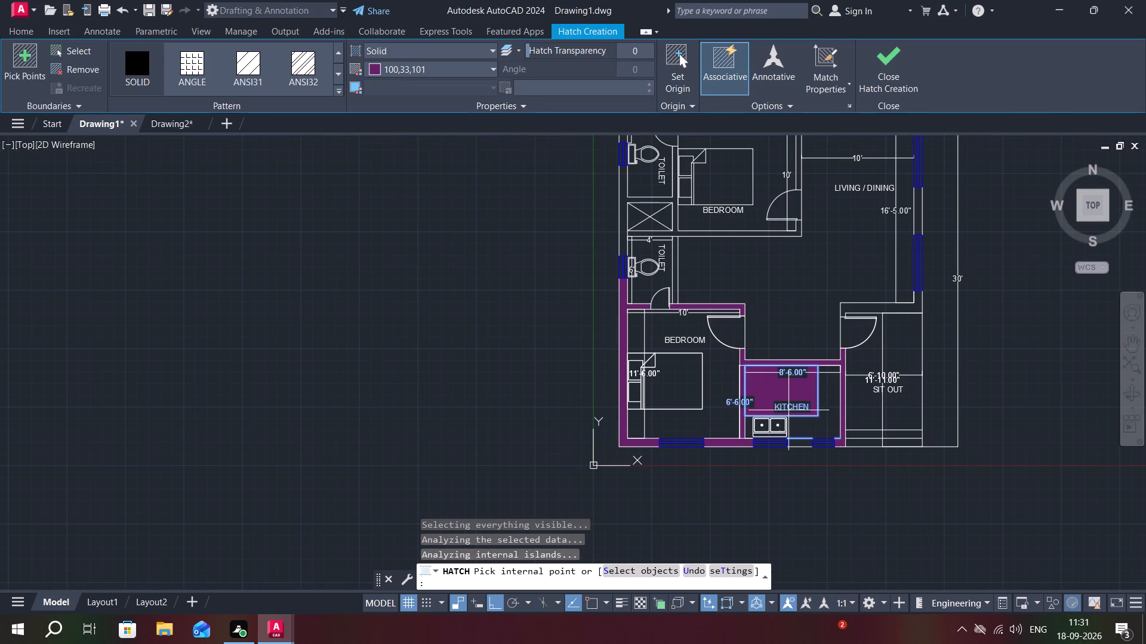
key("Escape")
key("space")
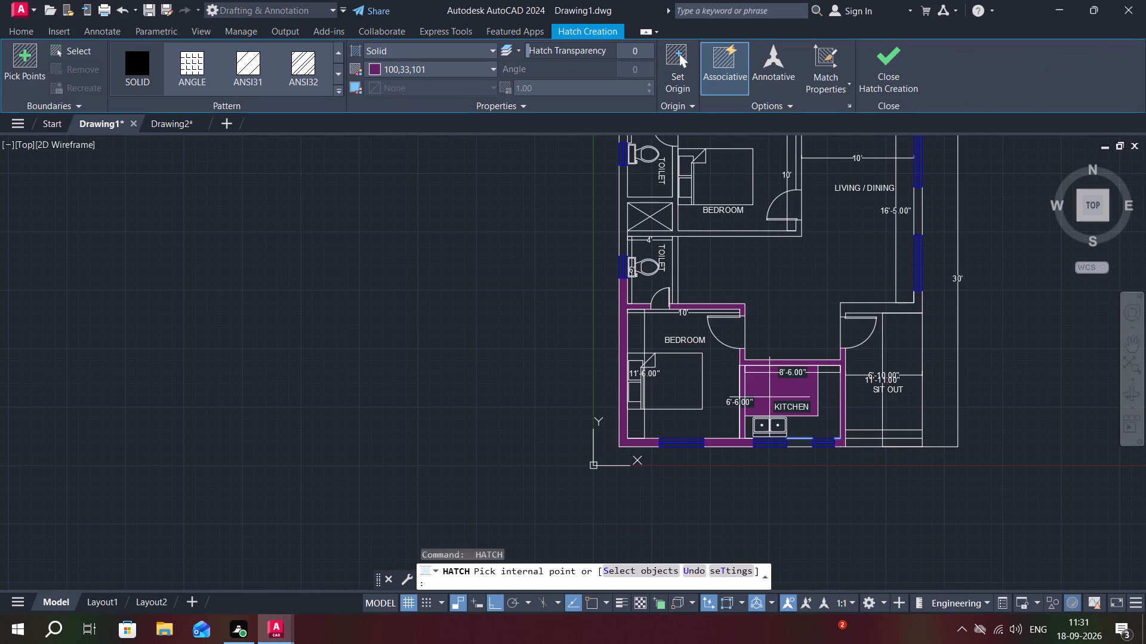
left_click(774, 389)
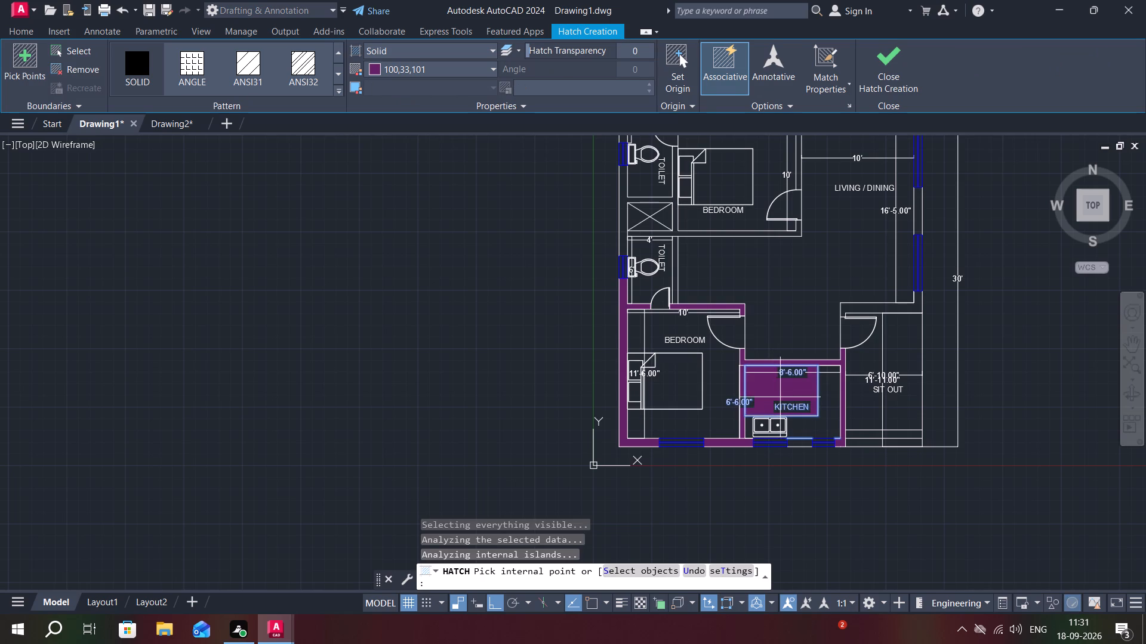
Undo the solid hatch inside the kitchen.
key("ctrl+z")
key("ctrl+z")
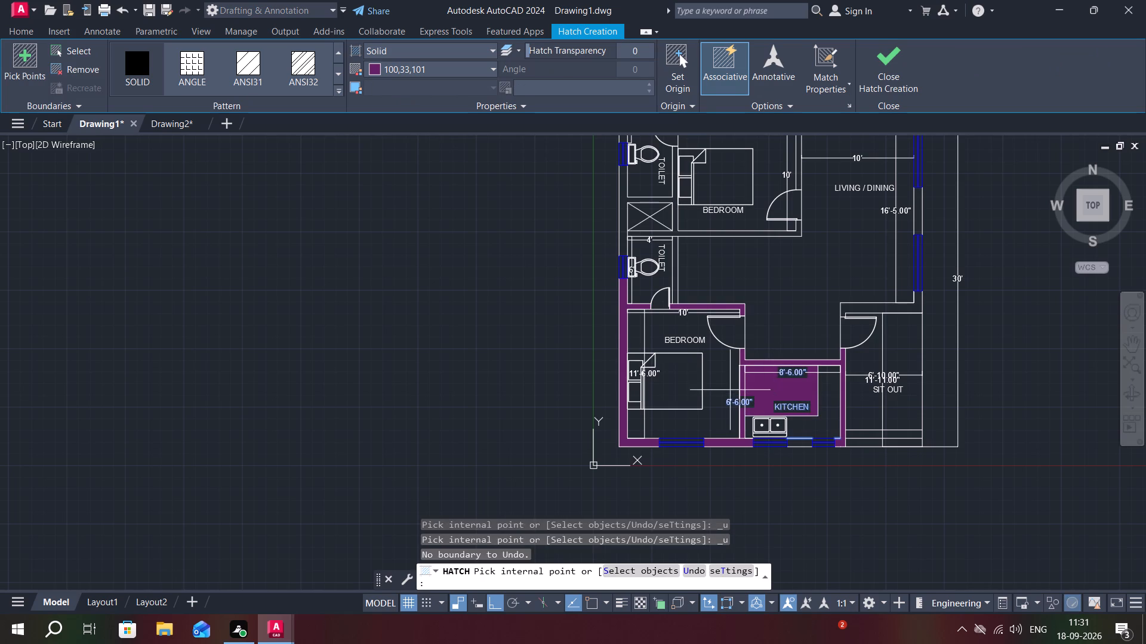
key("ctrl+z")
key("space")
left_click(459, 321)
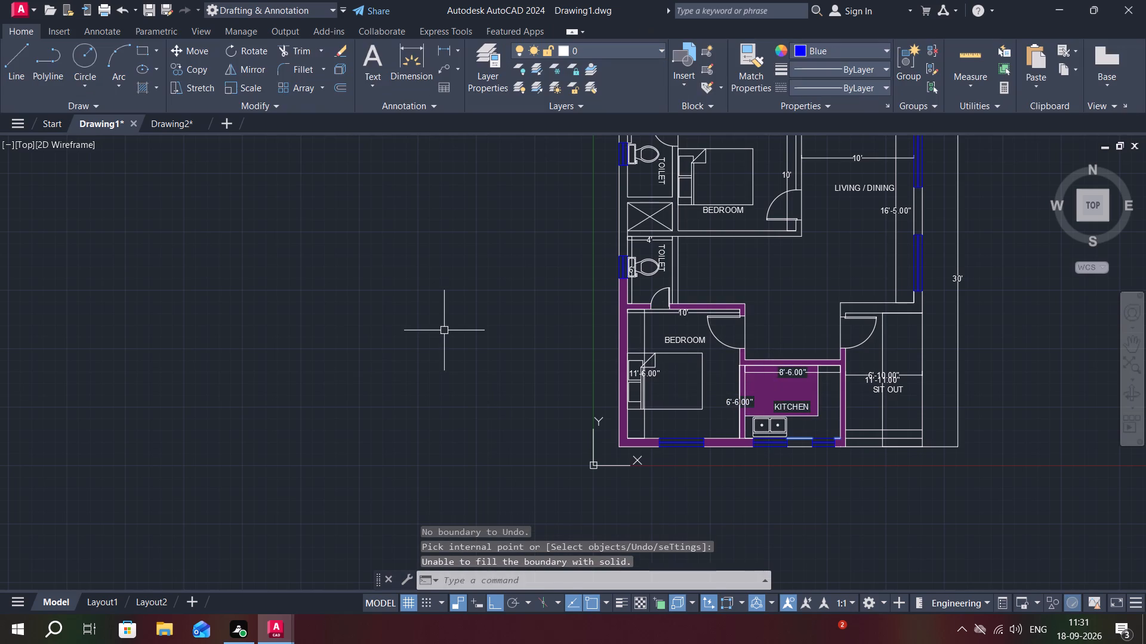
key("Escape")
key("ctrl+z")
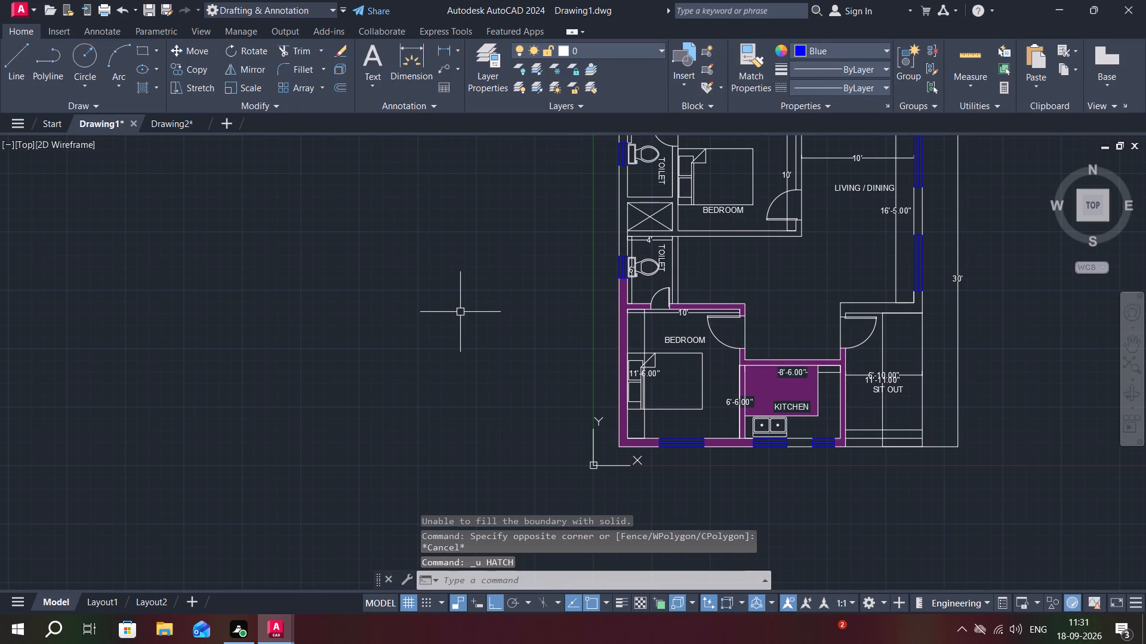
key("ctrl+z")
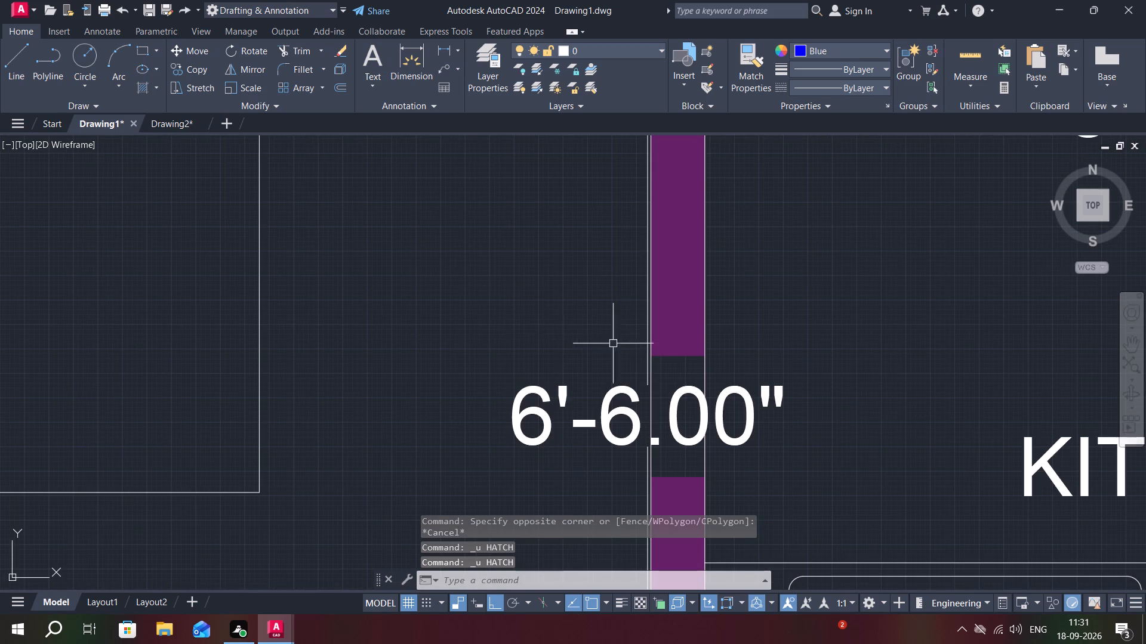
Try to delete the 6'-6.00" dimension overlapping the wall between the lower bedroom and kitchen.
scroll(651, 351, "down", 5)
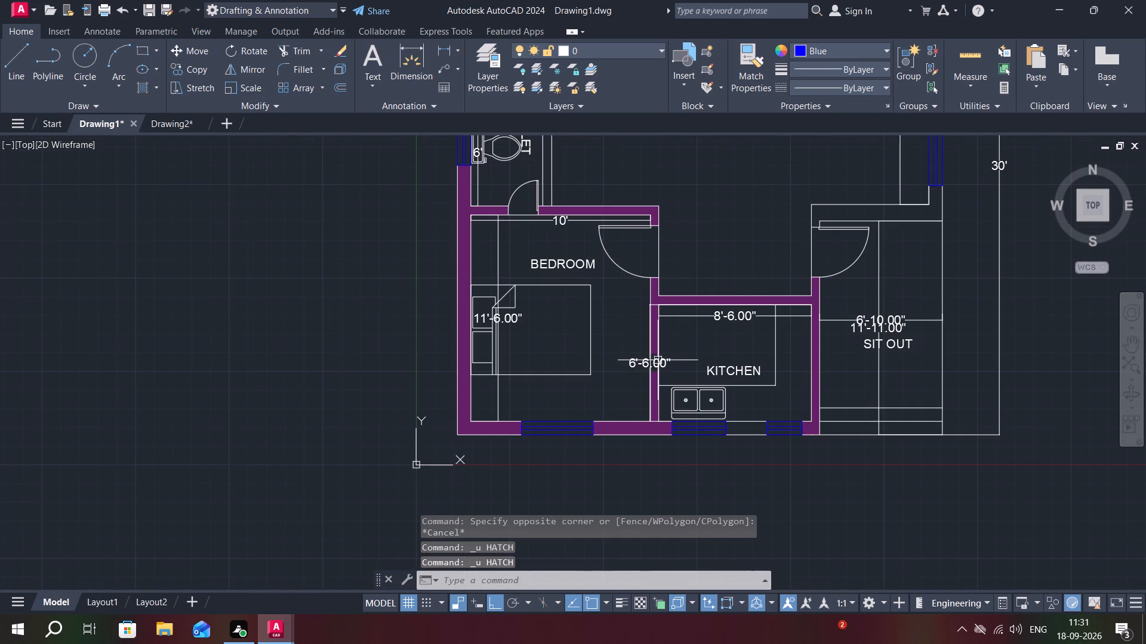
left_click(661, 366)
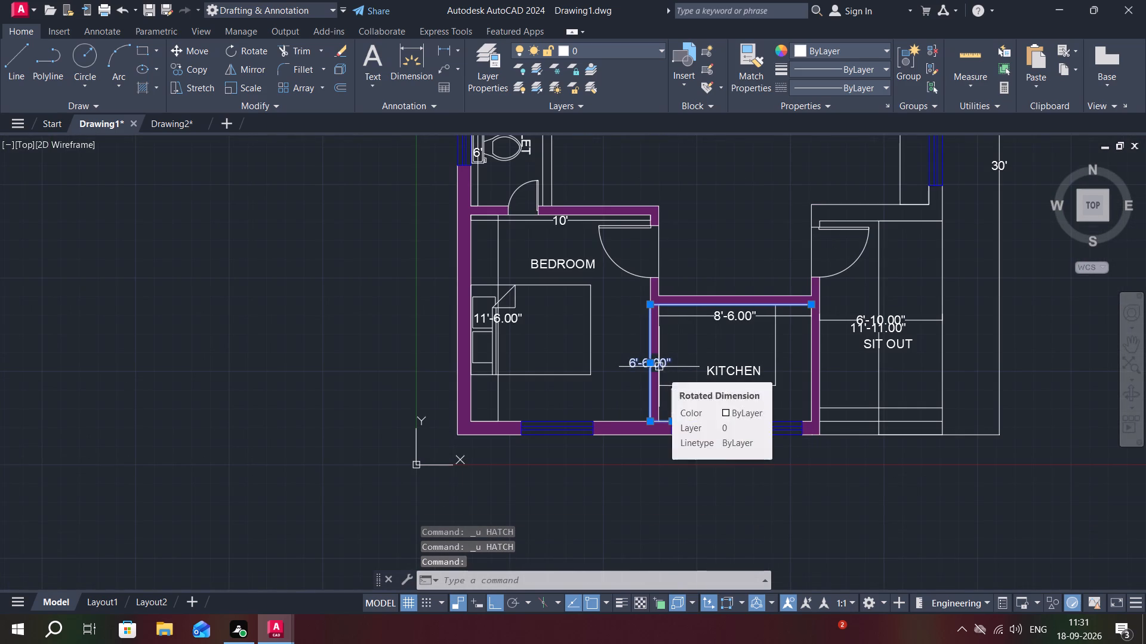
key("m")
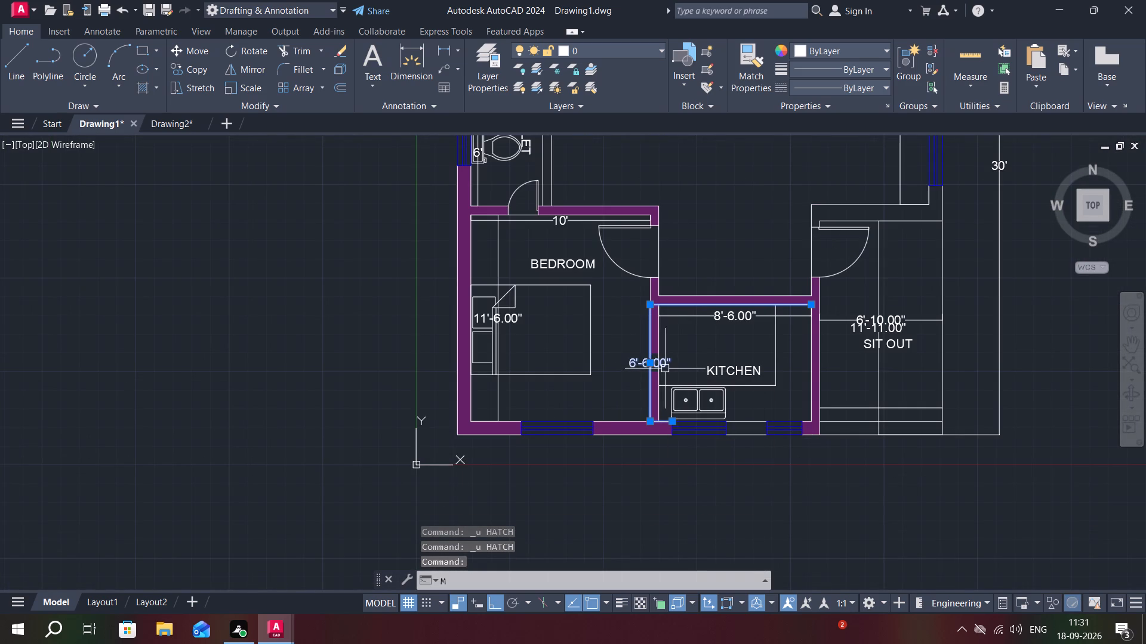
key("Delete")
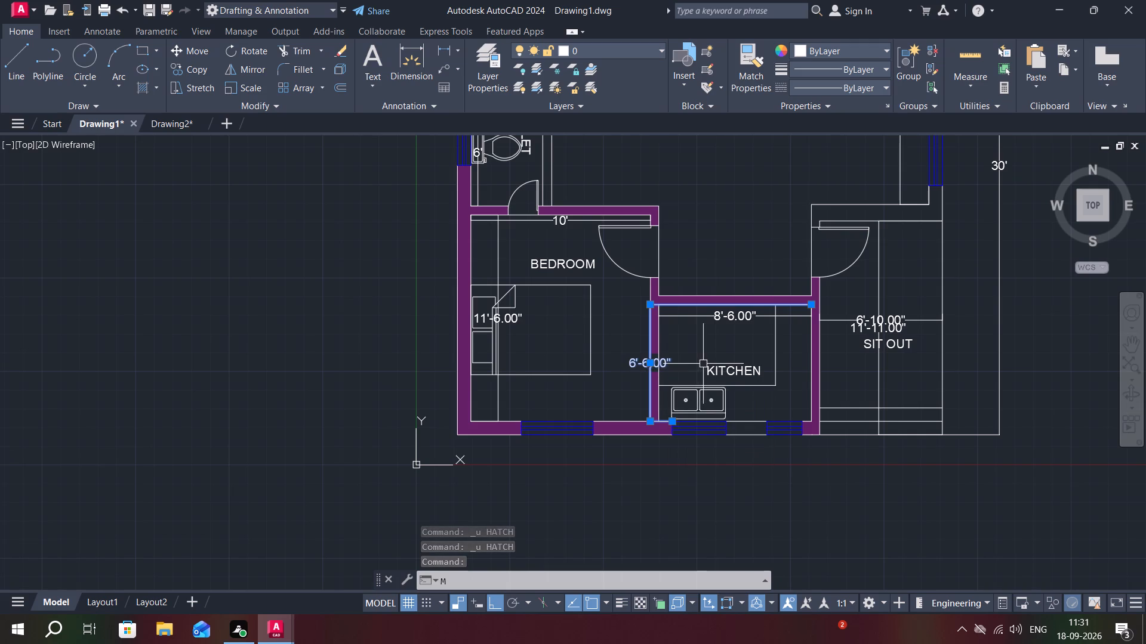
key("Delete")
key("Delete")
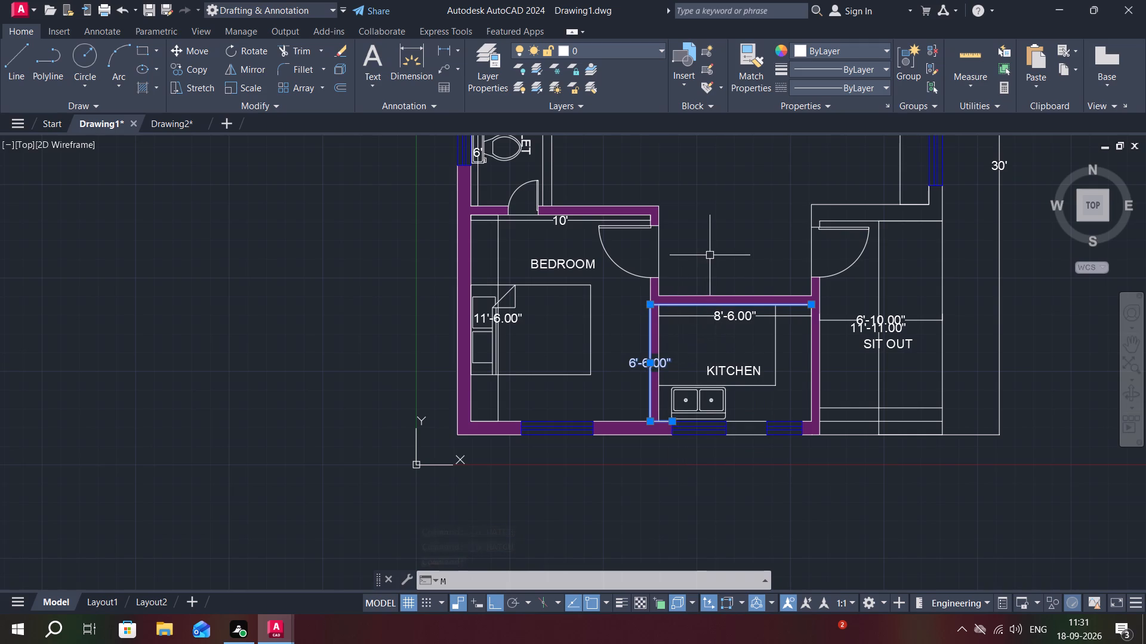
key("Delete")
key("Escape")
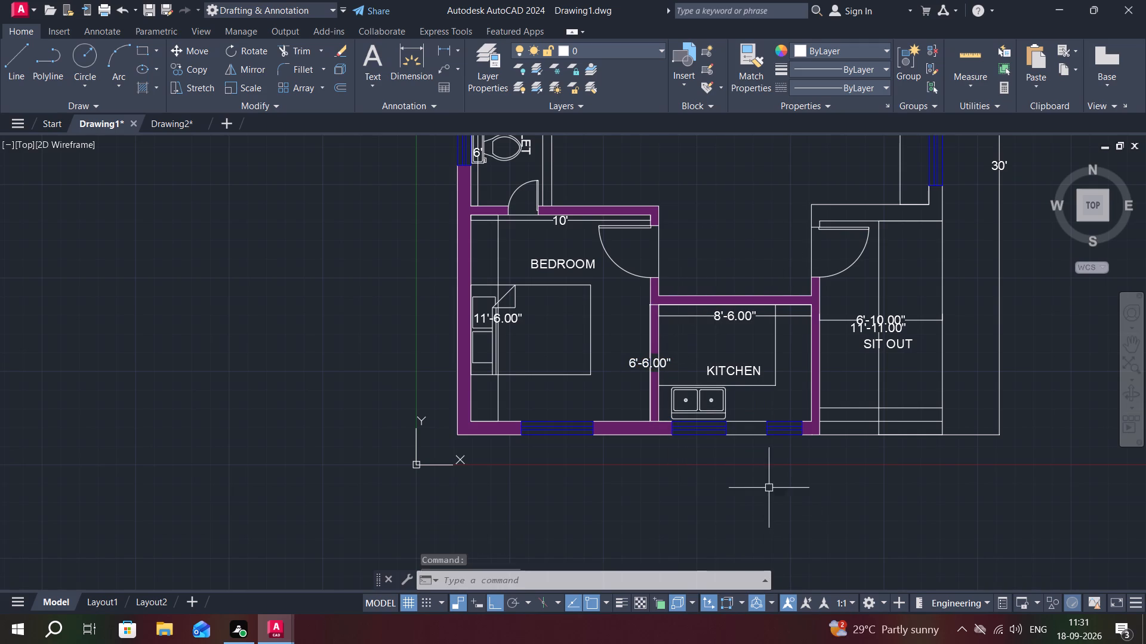
Delete the 6'-6.00" dimension overlapping the wall between the lower bedroom and kitchen.
left_click(636, 363)
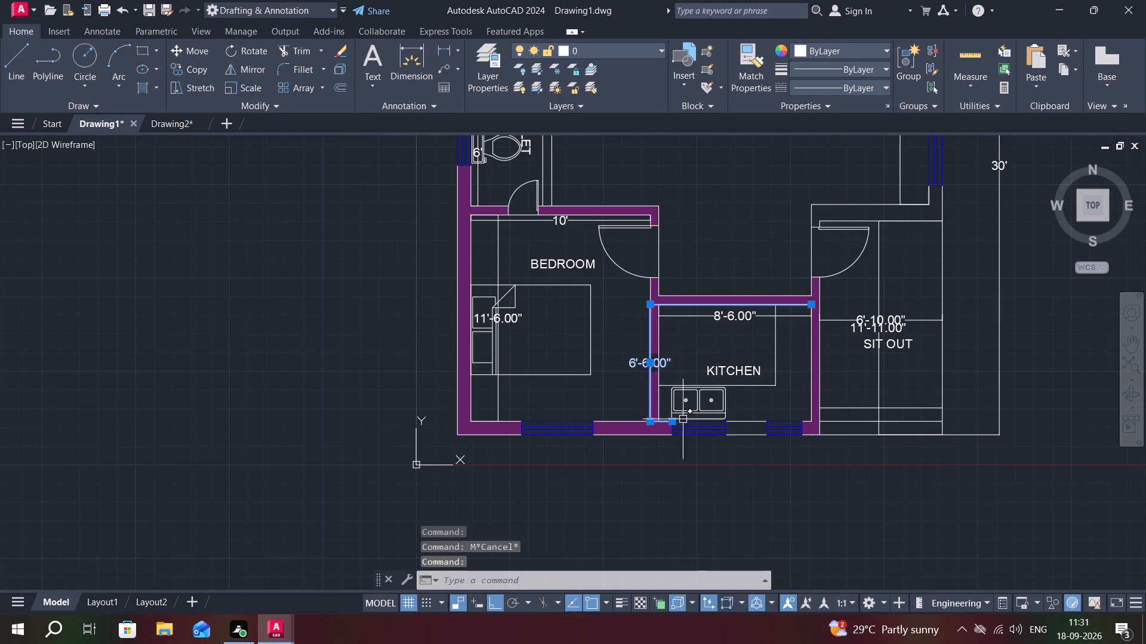
key("Delete")
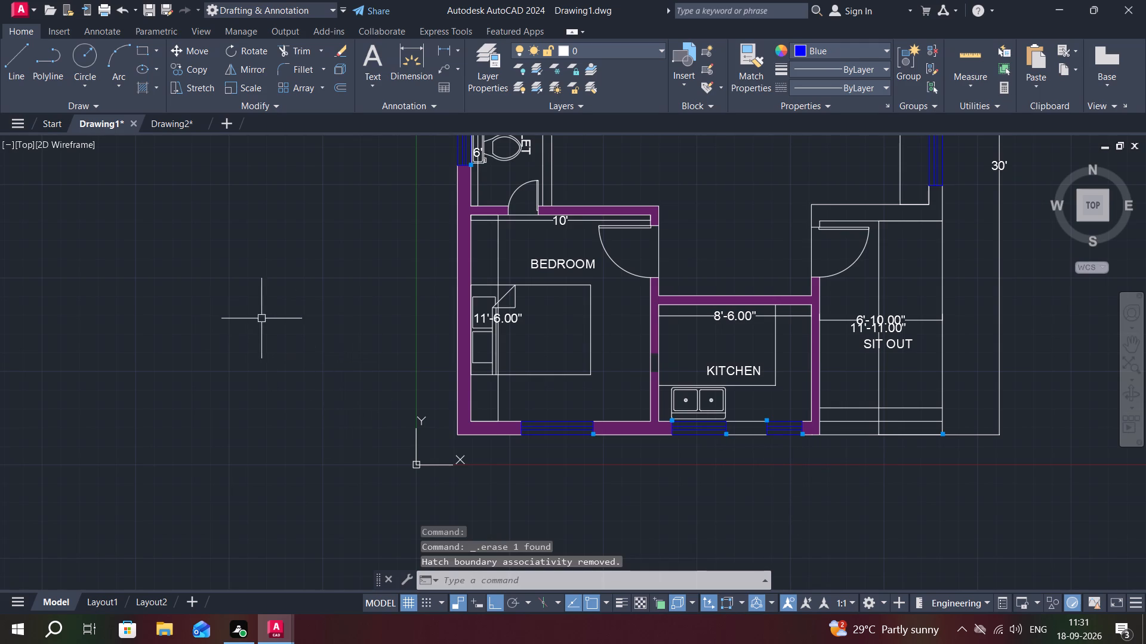
Fill the gap in the wall between the lower bedroom and kitchen with the solid hatch in colour 100,33,101.
scroll(637, 366, "up", 2)
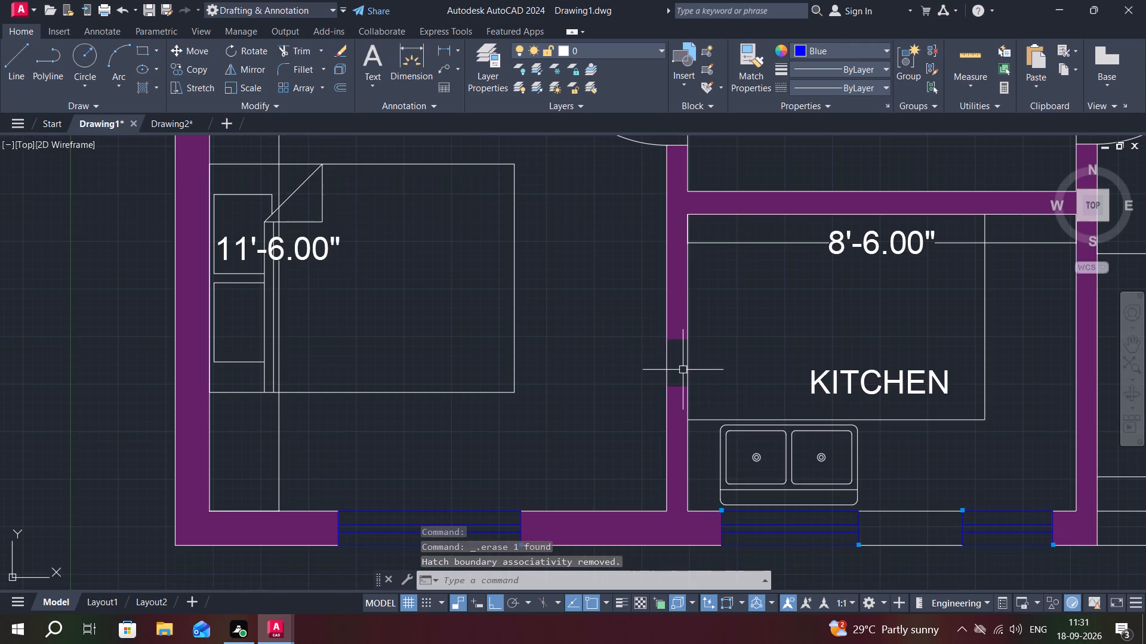
type("H")
key("space")
left_click(684, 359)
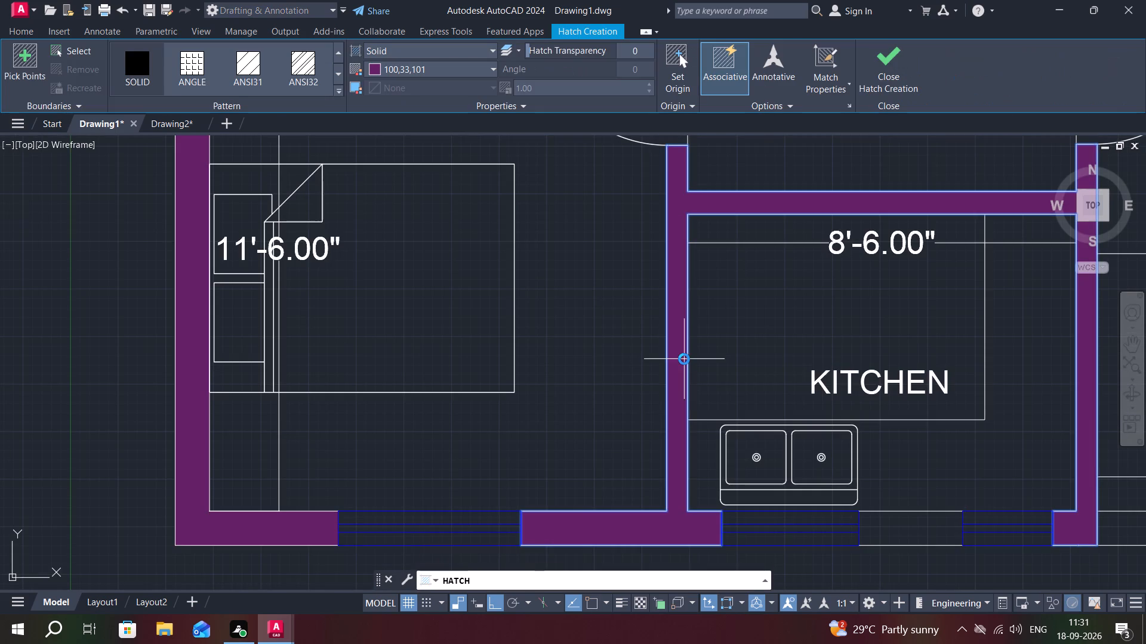
key("Escape")
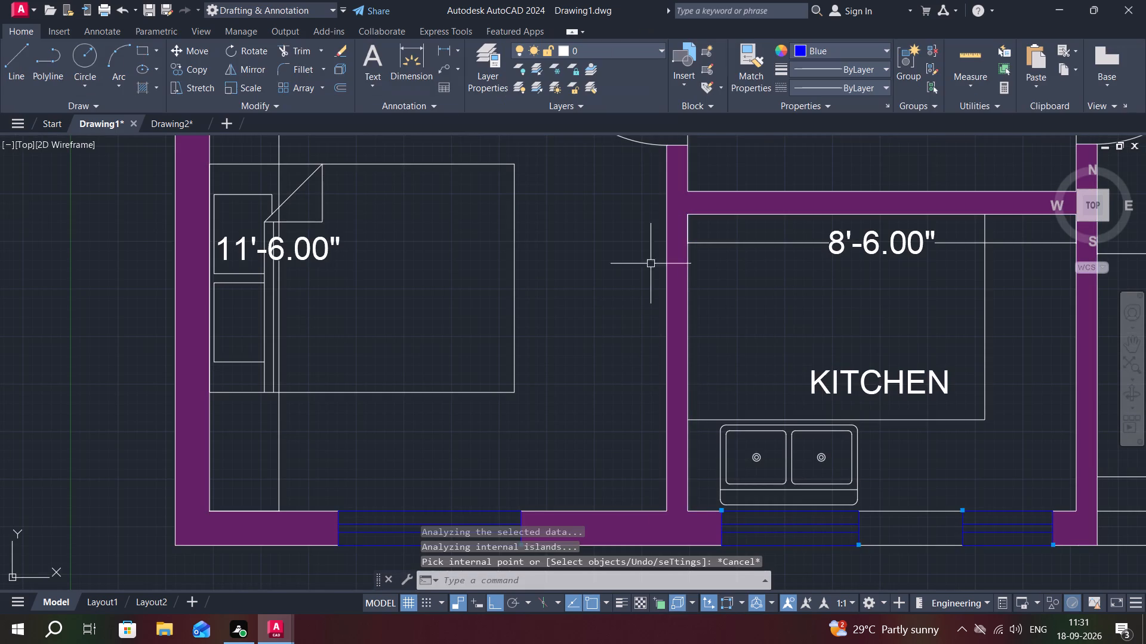
Add a vertical linear dimension of the kitchen's inner depth, placed inside the room near the sit-out wall.
left_click(445, 44)
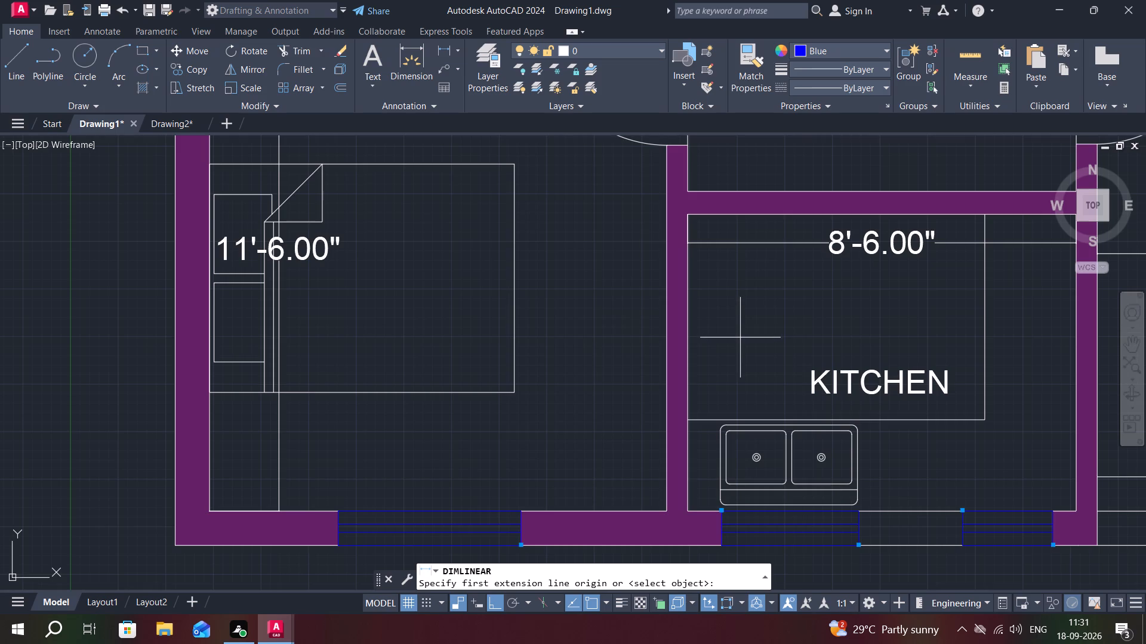
scroll(748, 336, "down", 1)
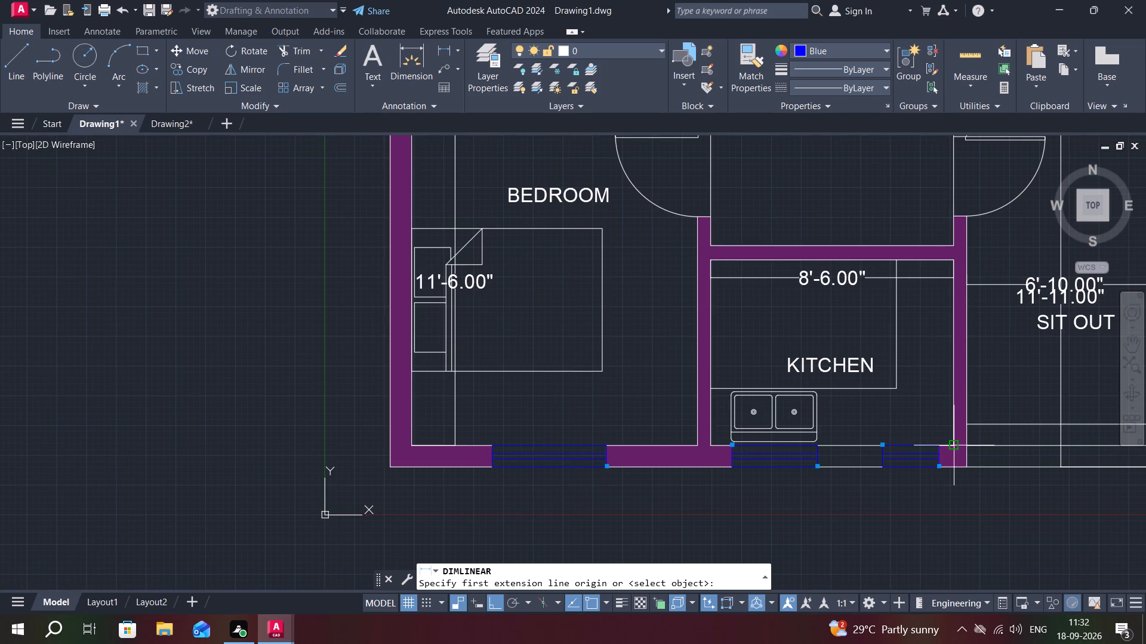
left_click(956, 445)
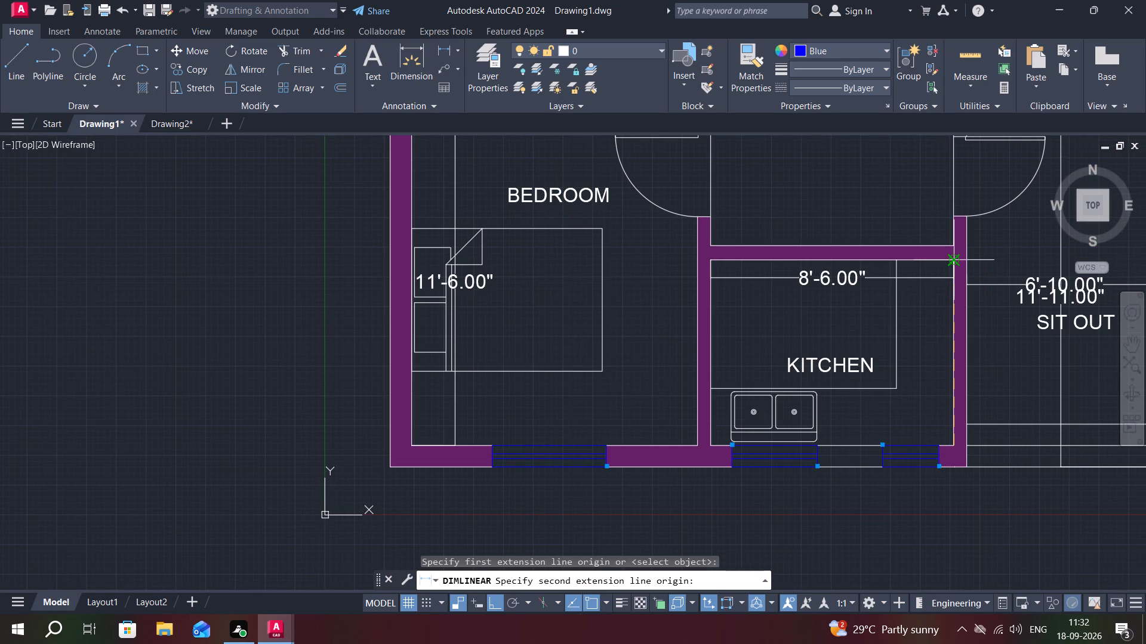
left_click(953, 261)
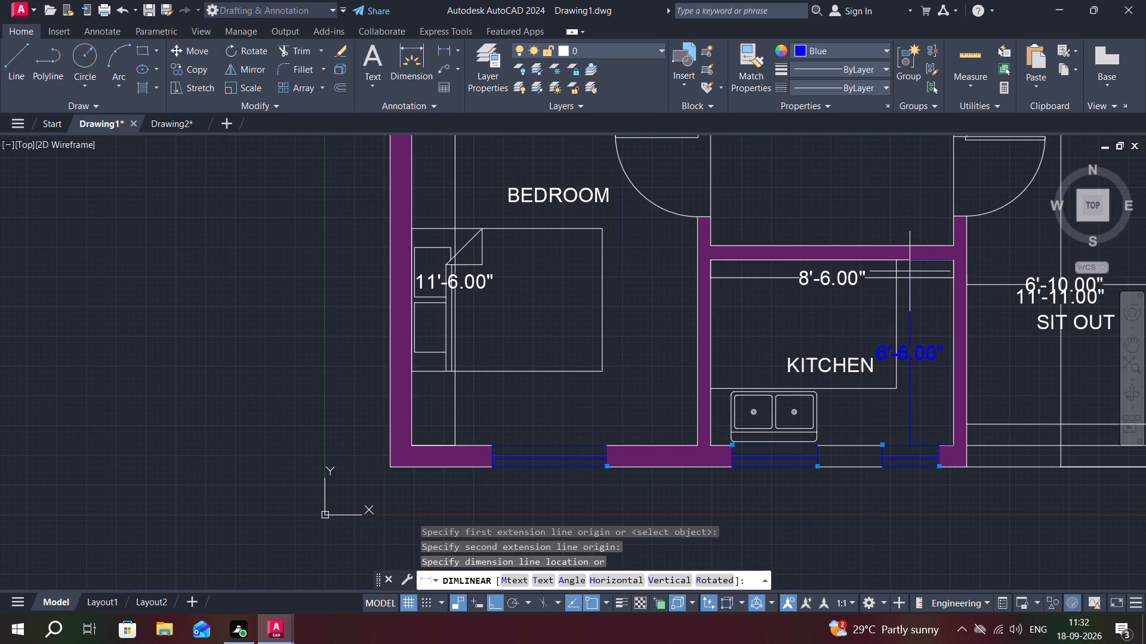
left_click(908, 271)
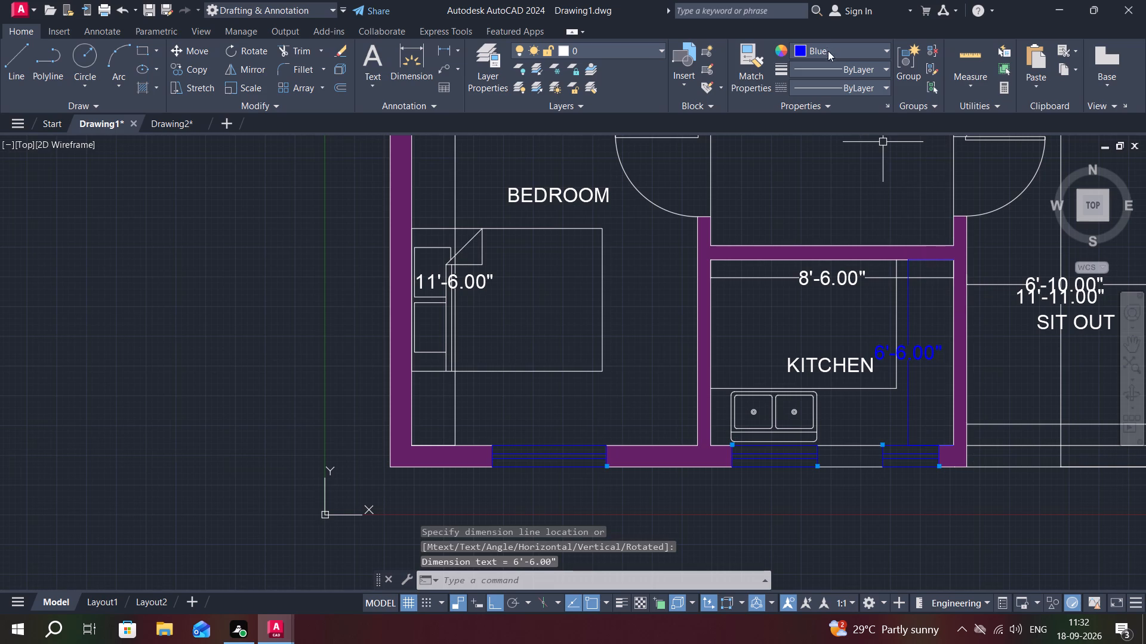
Match the new vertical kitchen dimension's properties to the 8'-6.00" kitchen dimension.
left_click(752, 52)
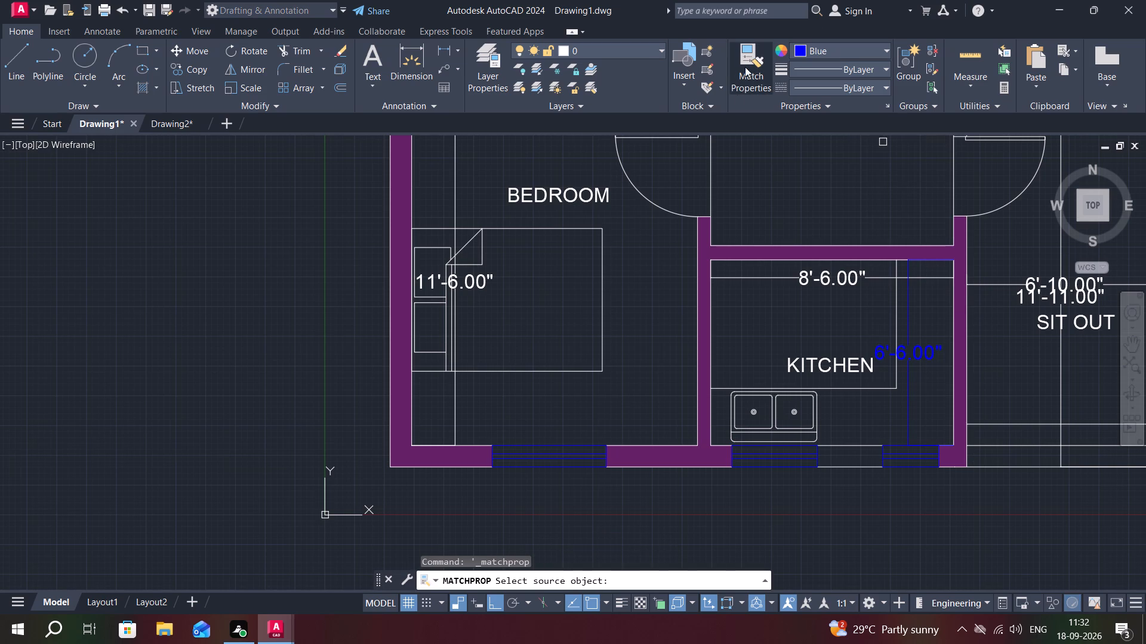
left_click(851, 278)
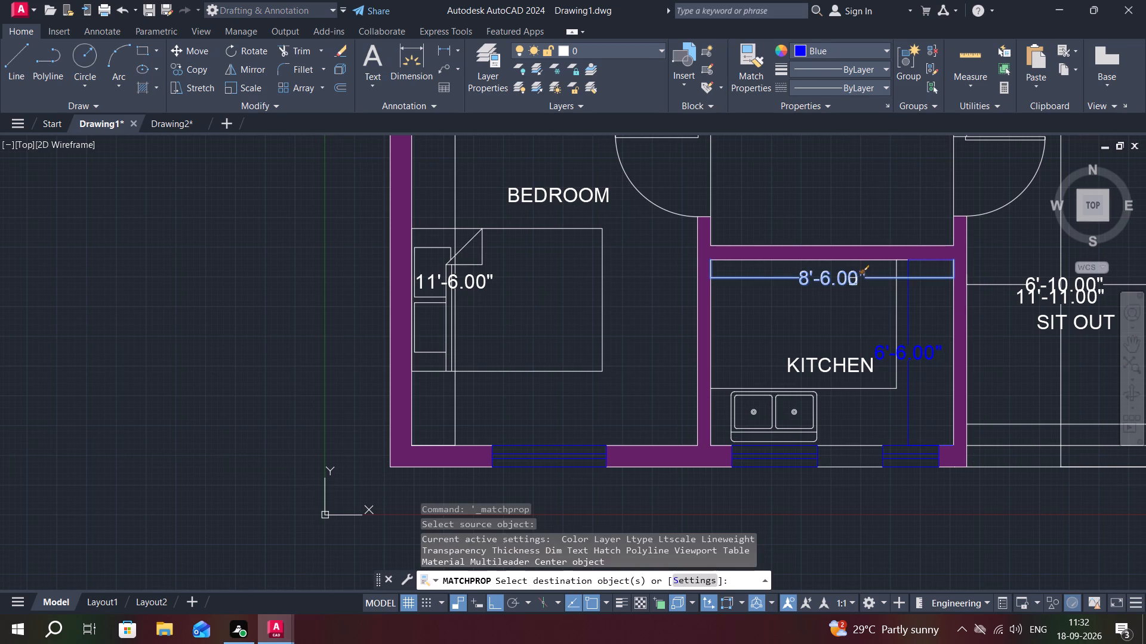
left_click(918, 351)
key("Escape")
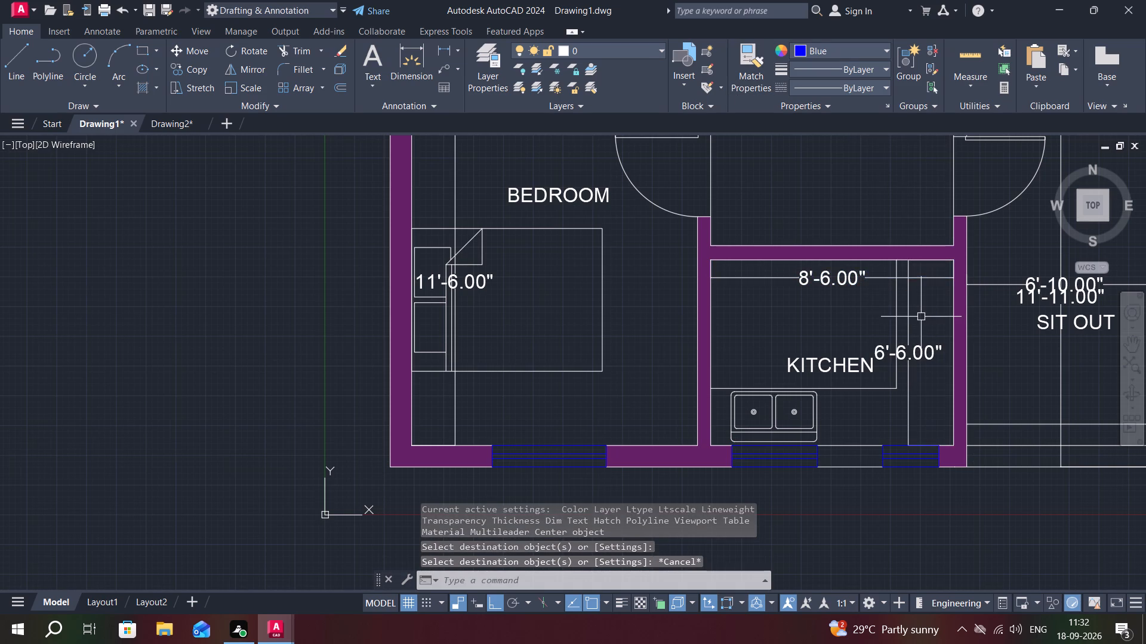
Hatch the connected walls around the upper toilet, shaft and lower side of the upper bedroom with solid colour 100,33,101.
scroll(917, 348, "down", 1)
middle_click_drag(917, 366, 813, 535)
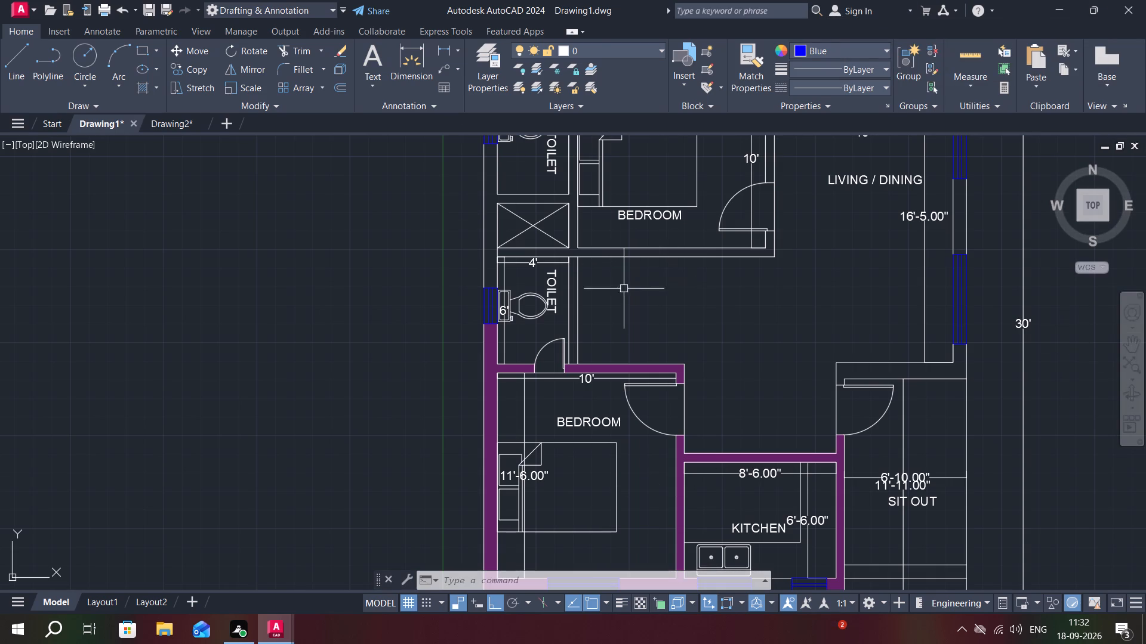
scroll(674, 279, "down", 1)
middle_click_drag(717, 285, 757, 318)
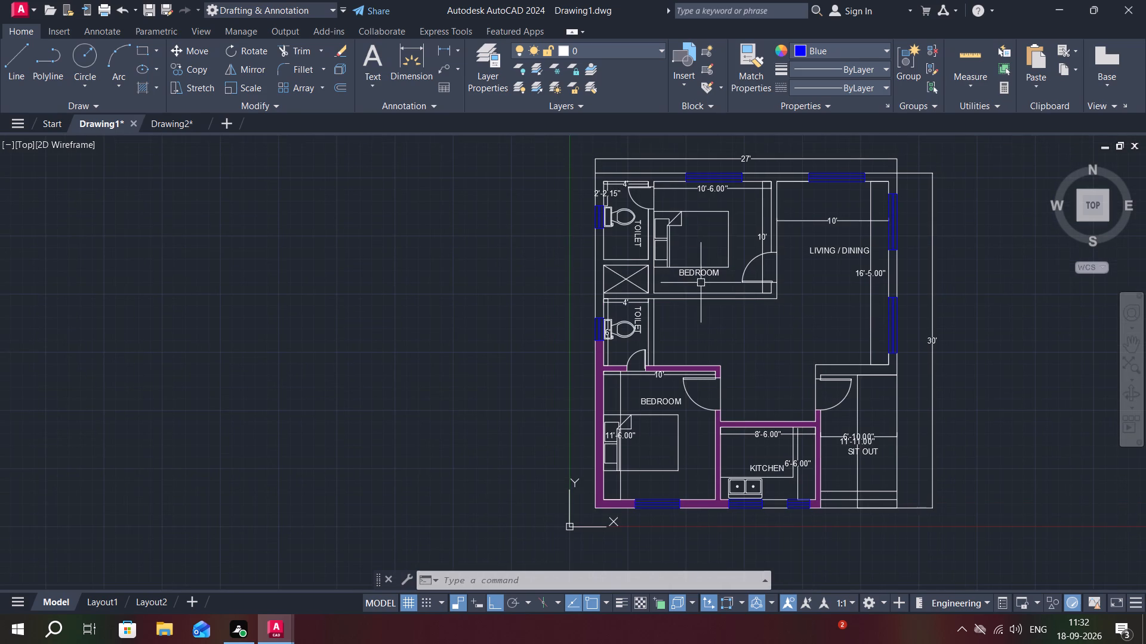
key("h")
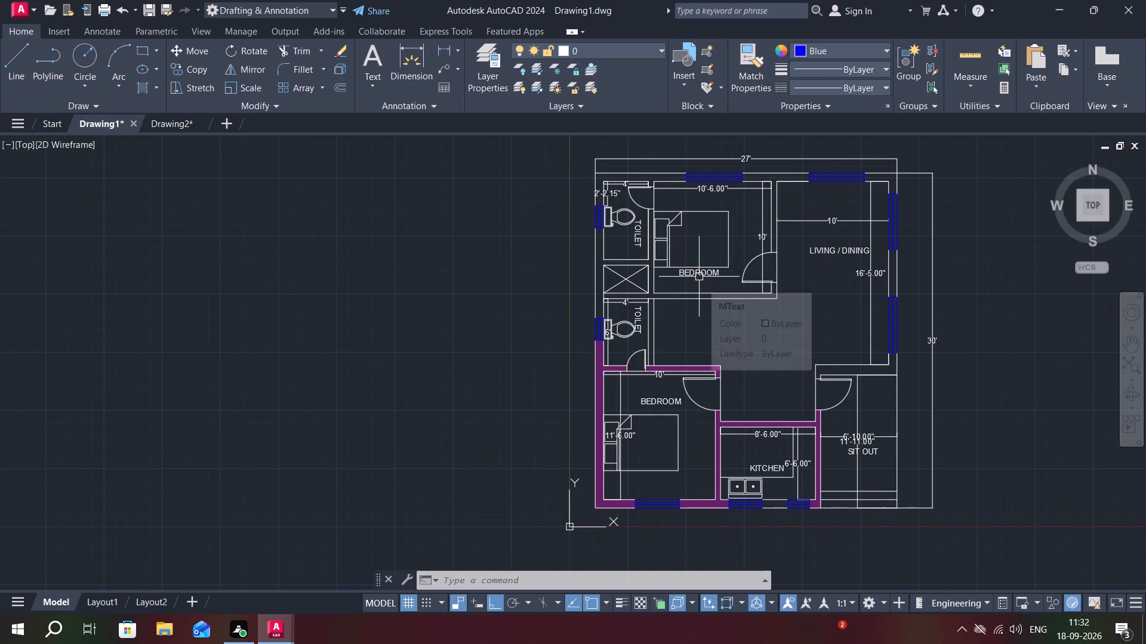
key("space")
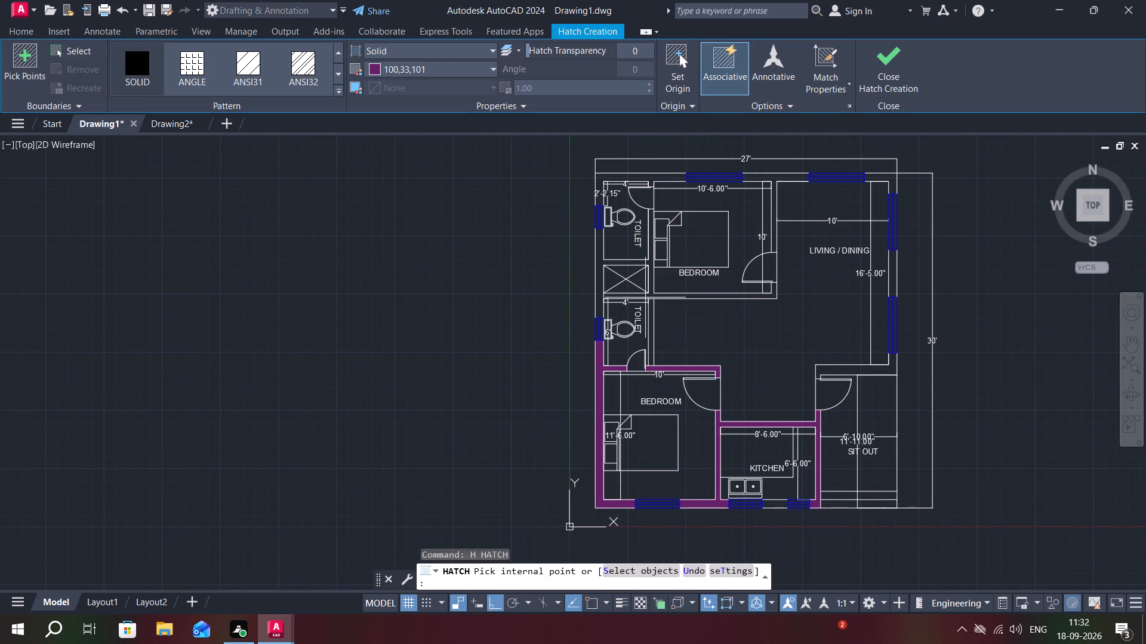
left_click(651, 292)
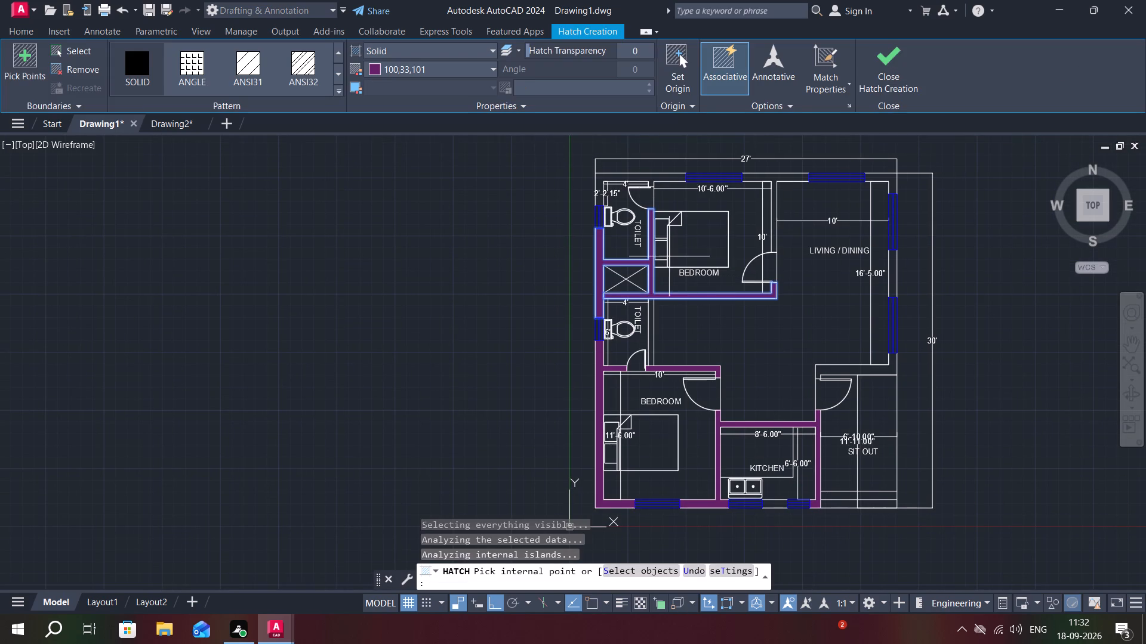
key("Escape")
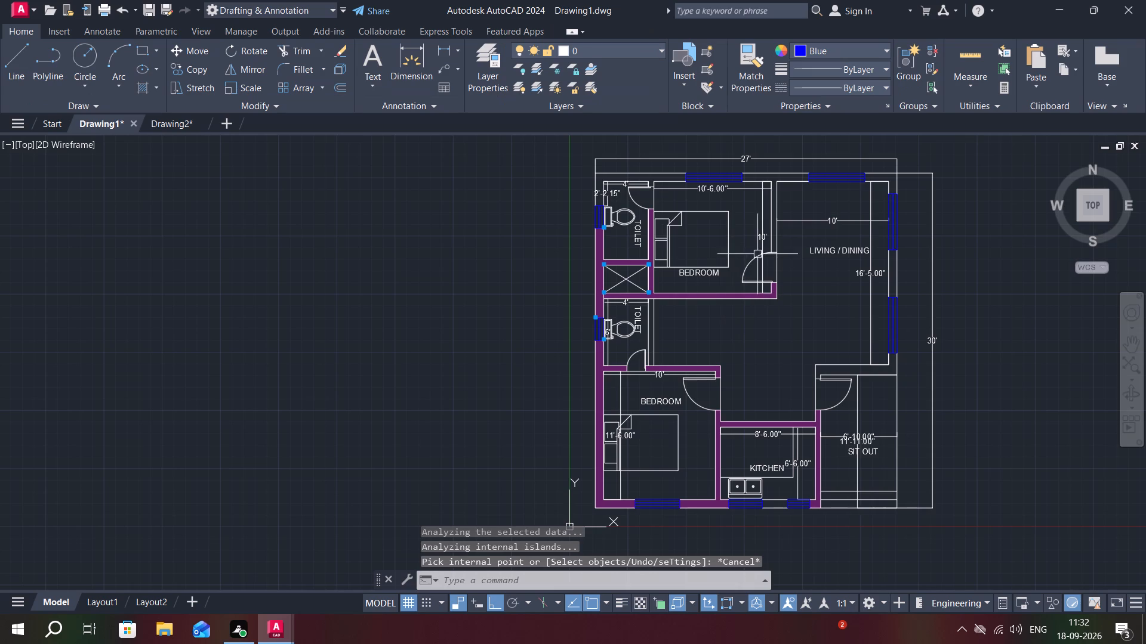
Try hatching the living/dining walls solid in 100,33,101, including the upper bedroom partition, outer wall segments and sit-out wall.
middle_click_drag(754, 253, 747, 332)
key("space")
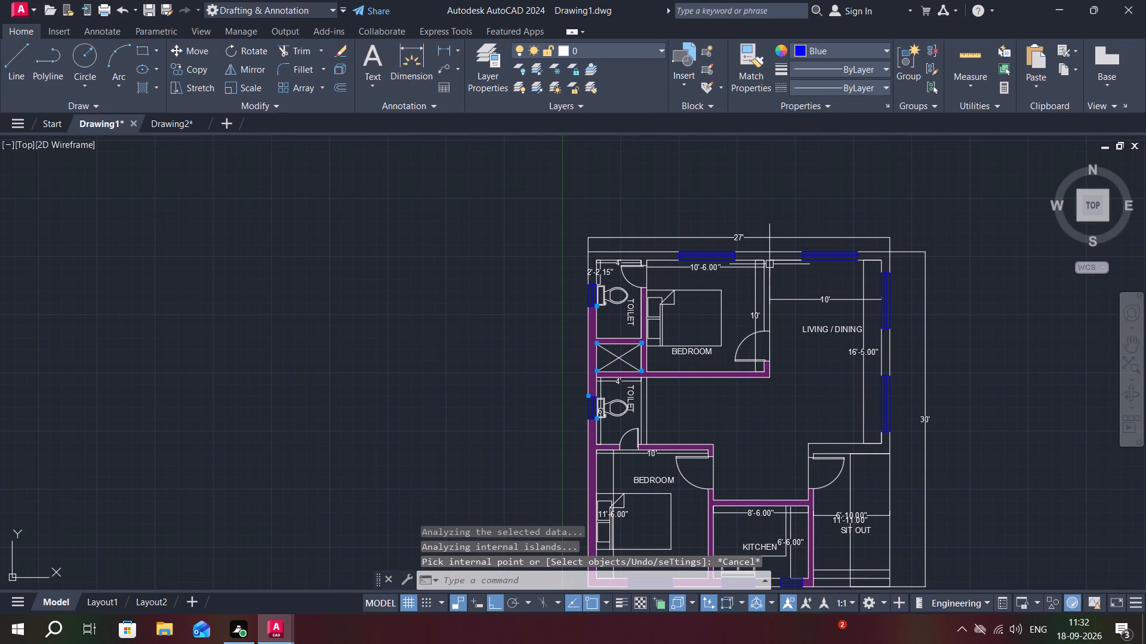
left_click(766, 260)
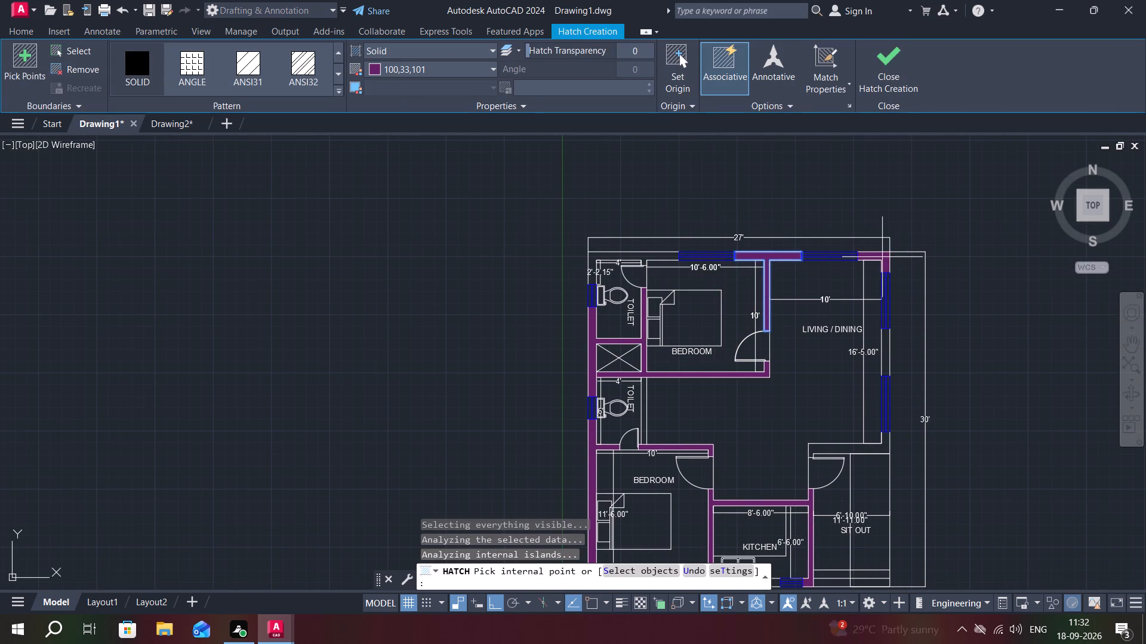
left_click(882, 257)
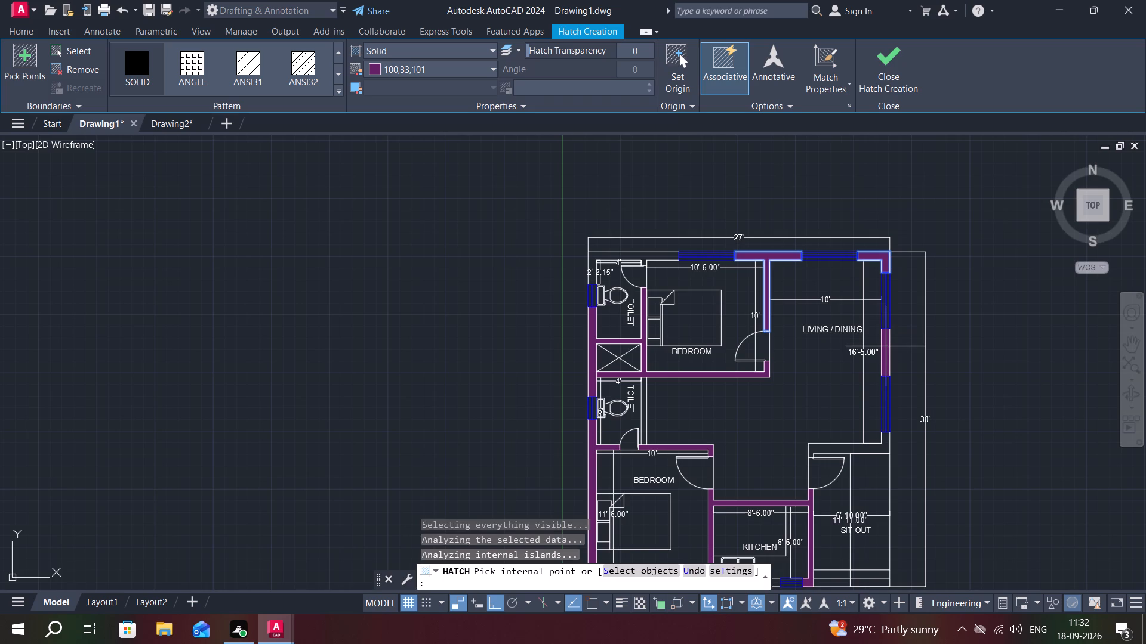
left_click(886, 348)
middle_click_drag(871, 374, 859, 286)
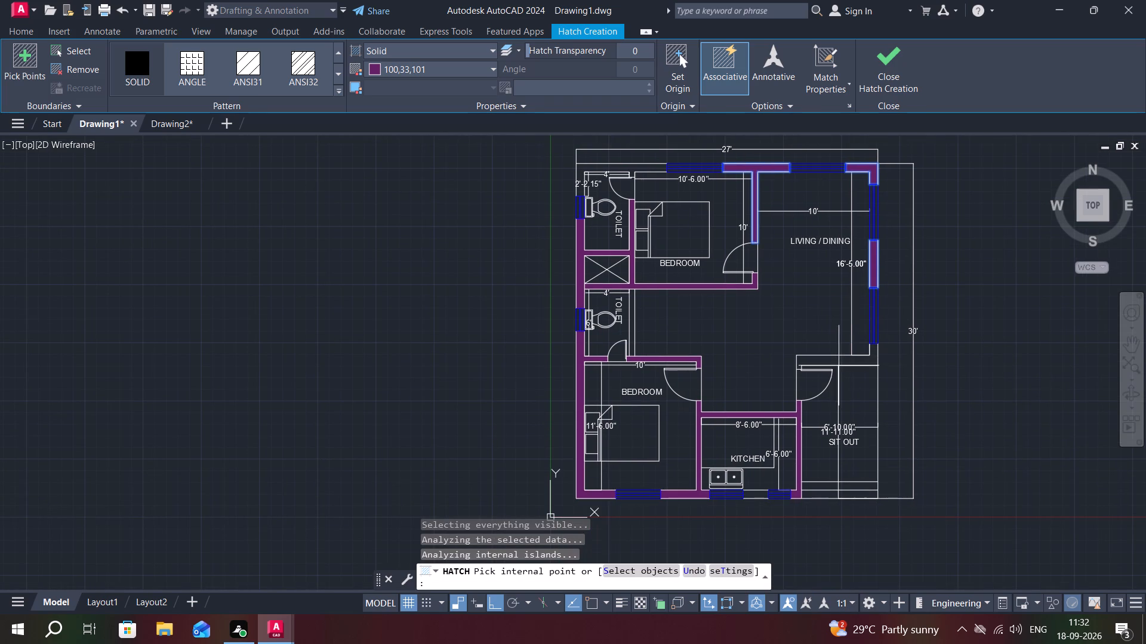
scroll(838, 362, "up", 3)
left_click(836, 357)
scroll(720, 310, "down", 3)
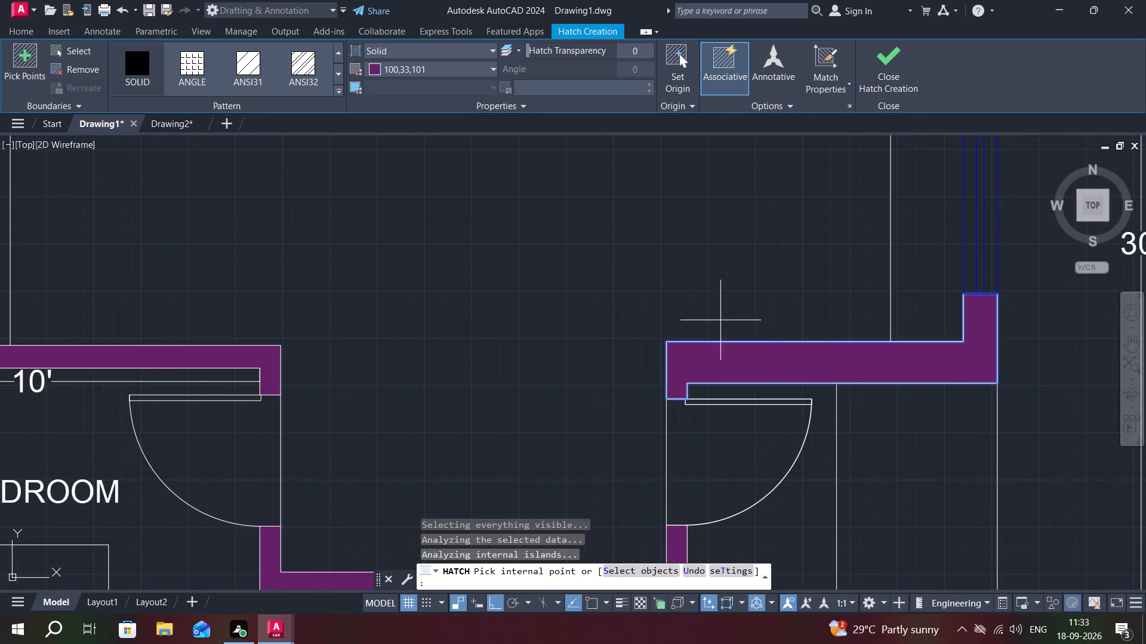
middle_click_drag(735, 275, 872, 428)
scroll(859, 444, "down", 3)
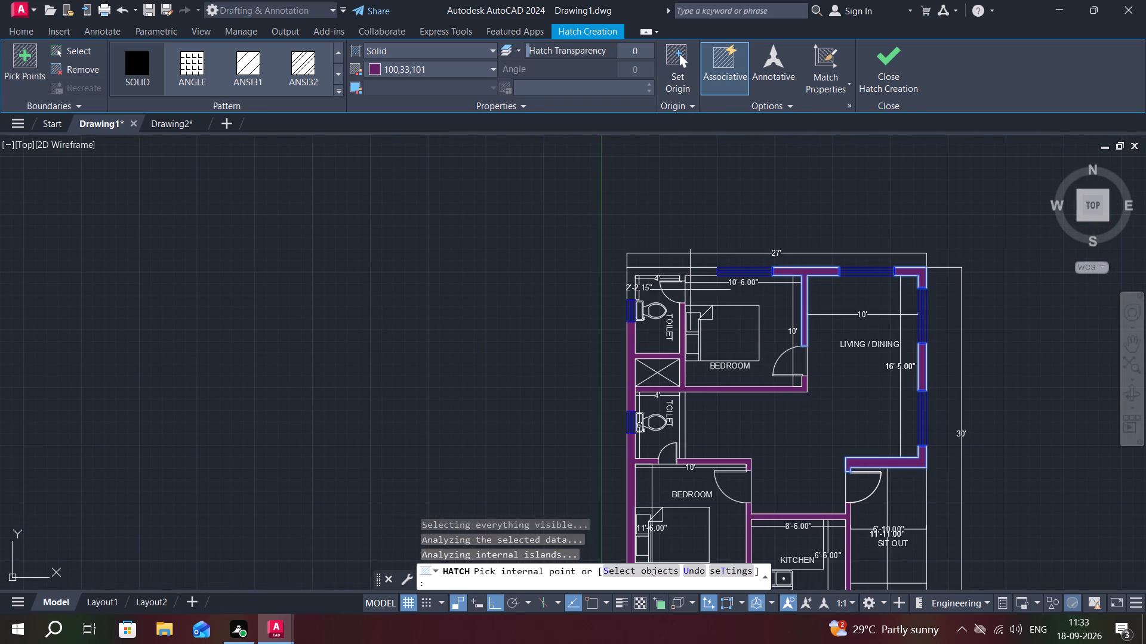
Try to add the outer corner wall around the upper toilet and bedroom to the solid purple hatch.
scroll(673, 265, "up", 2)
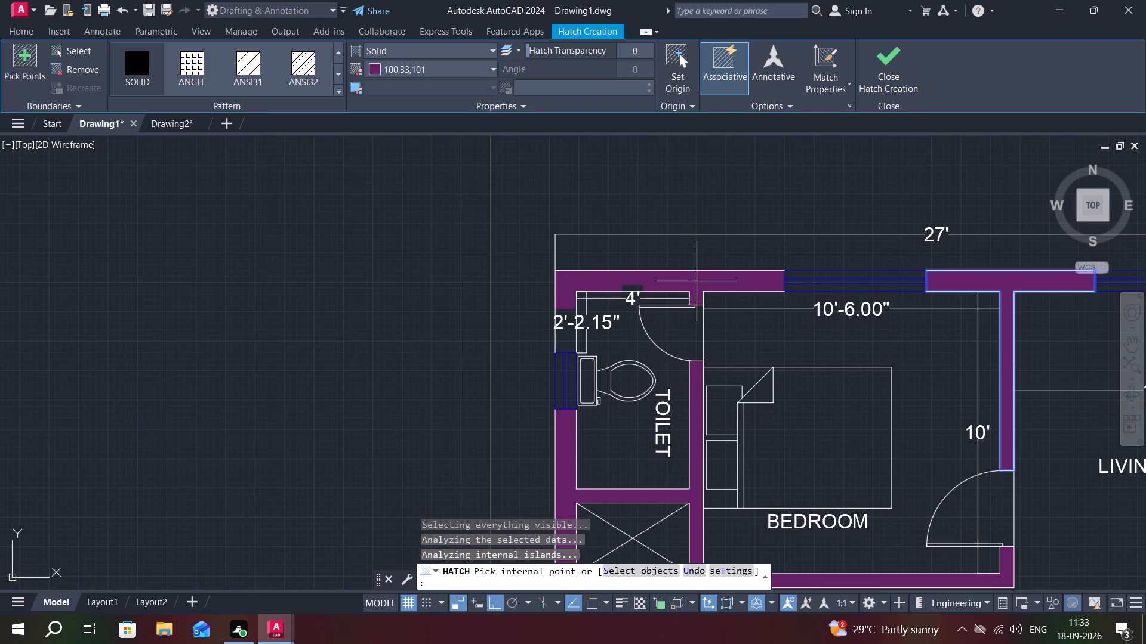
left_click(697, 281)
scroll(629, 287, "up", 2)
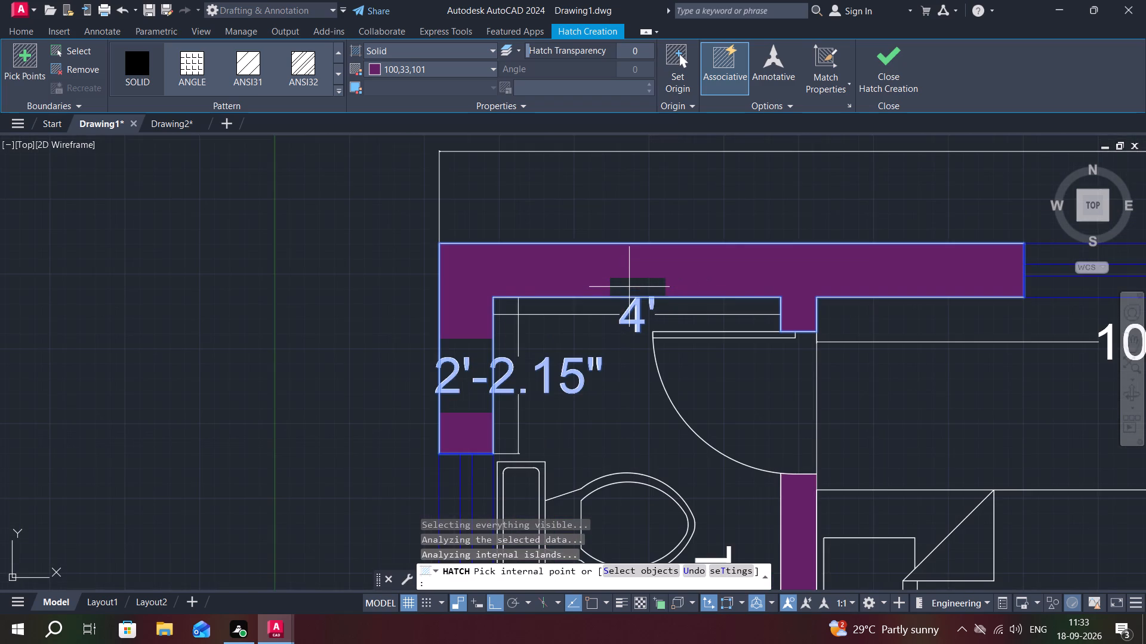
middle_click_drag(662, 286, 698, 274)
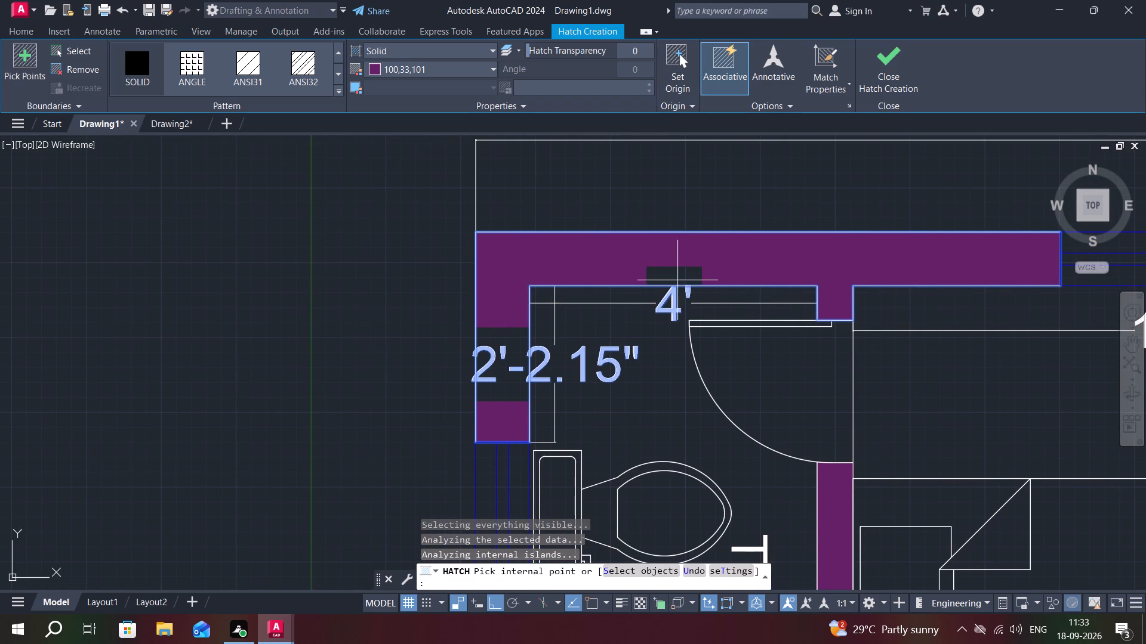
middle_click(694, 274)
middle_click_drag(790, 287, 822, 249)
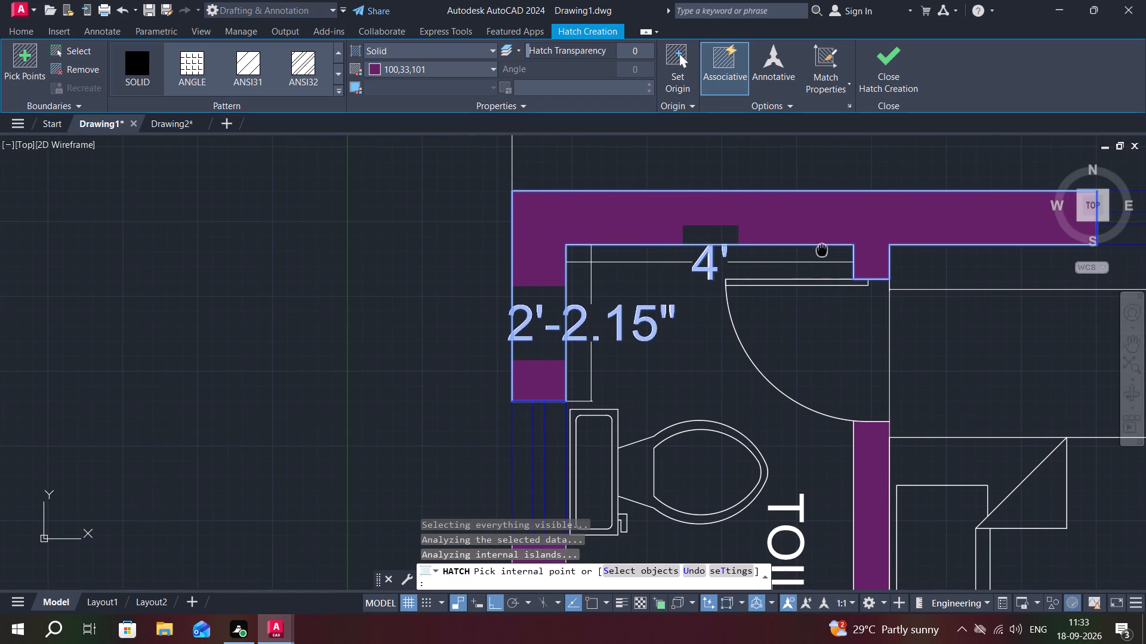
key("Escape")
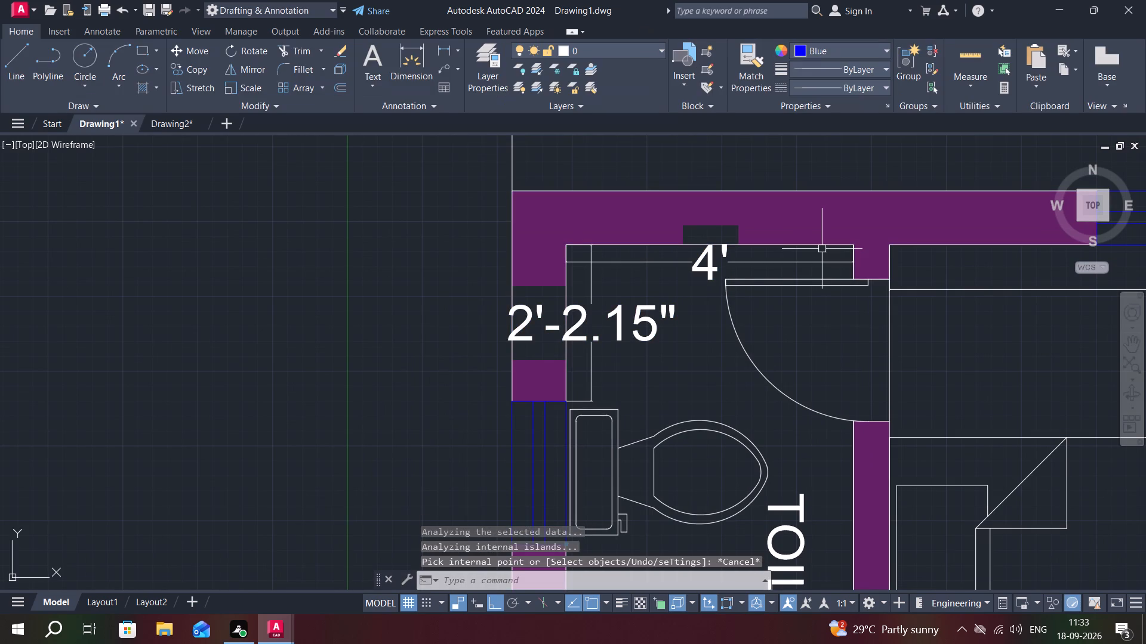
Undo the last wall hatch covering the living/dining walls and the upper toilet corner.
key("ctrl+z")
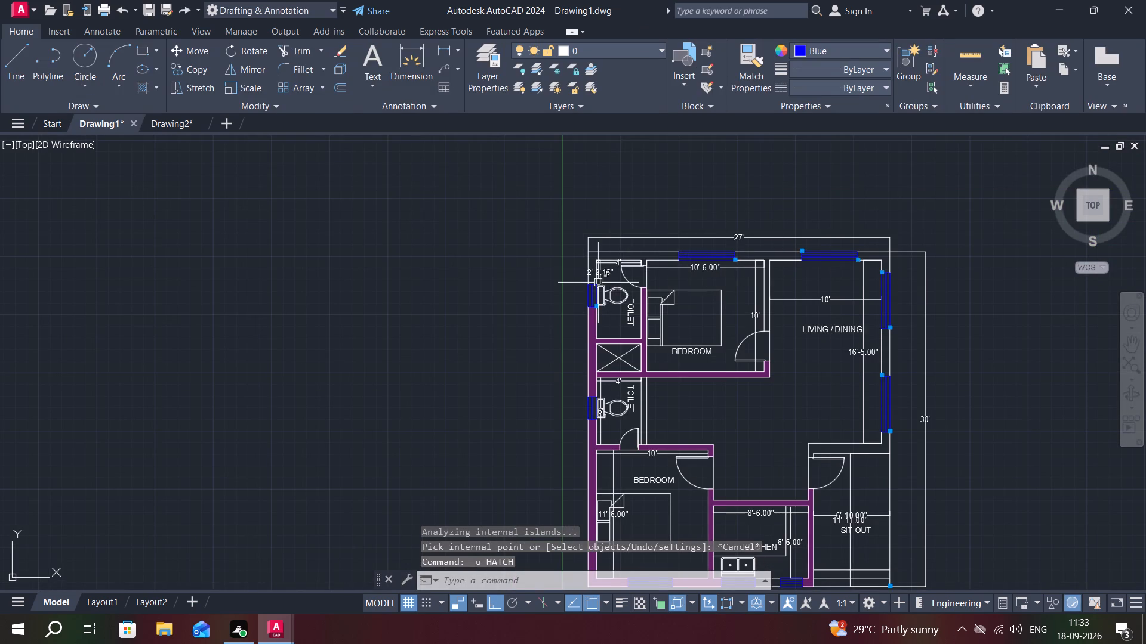
Delete the 2'-2.15" dimension overlapping the outer wall of the upper toilet.
scroll(598, 281, "up", 2)
left_click(600, 264)
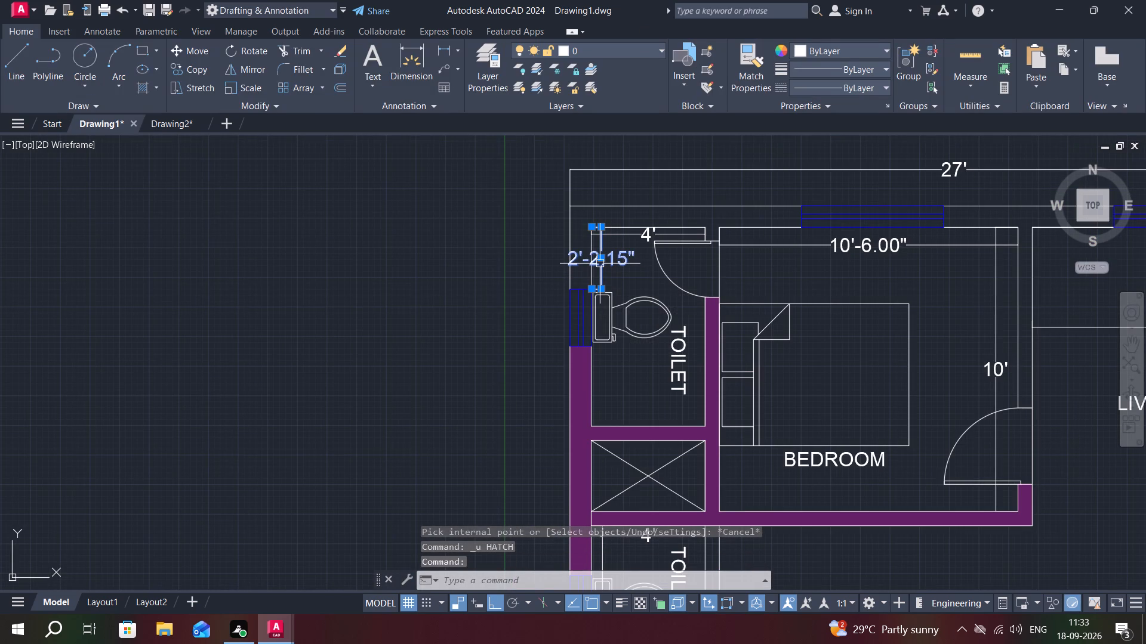
key("Delete")
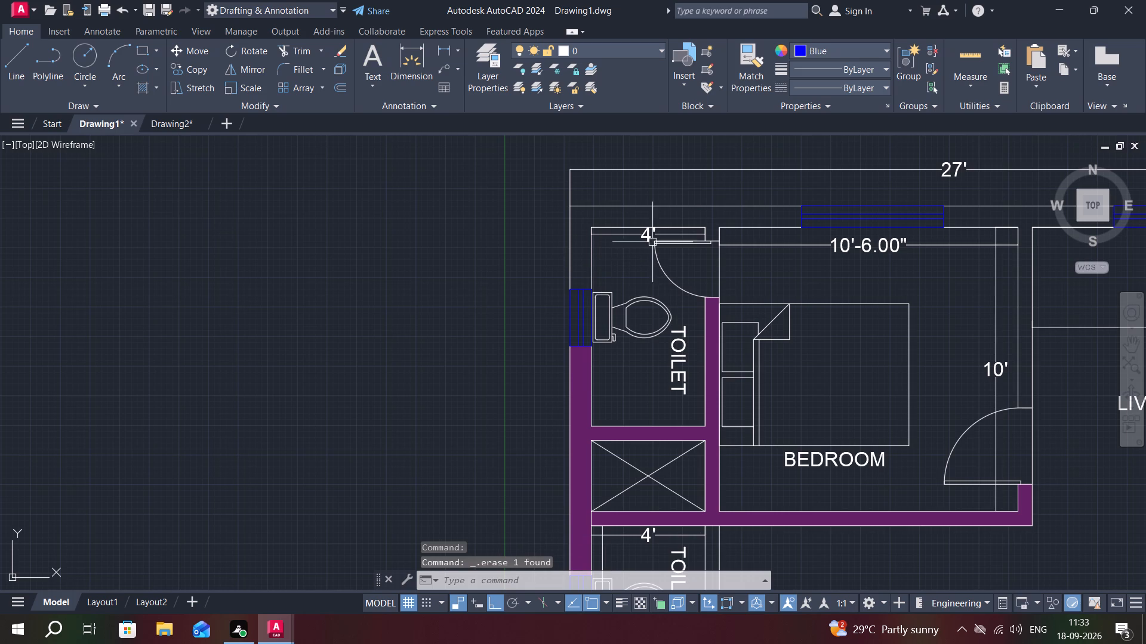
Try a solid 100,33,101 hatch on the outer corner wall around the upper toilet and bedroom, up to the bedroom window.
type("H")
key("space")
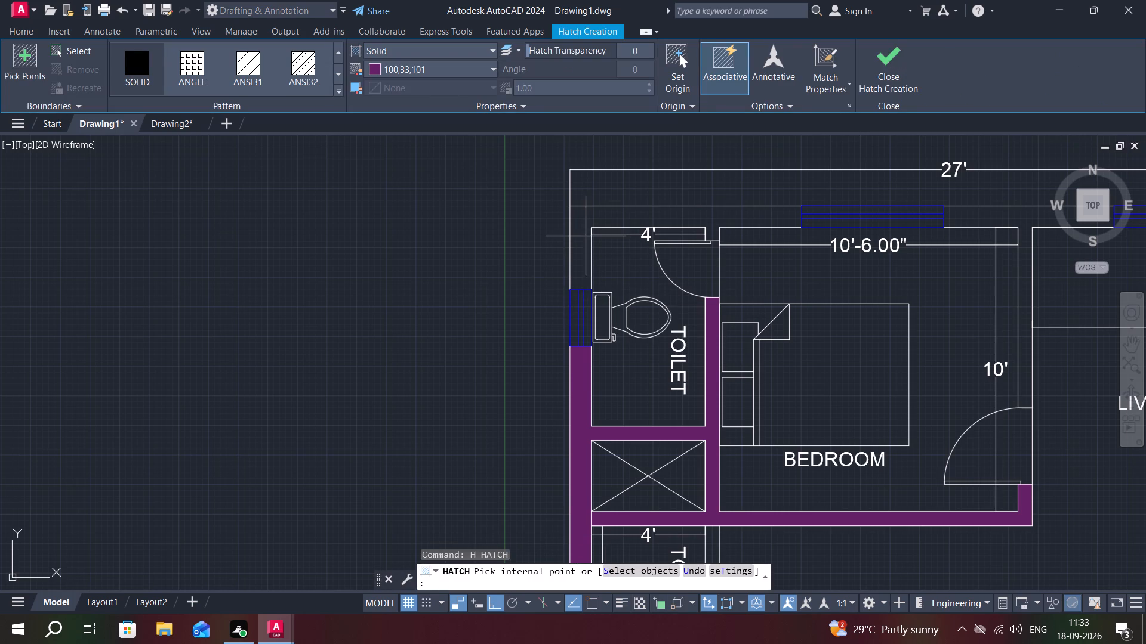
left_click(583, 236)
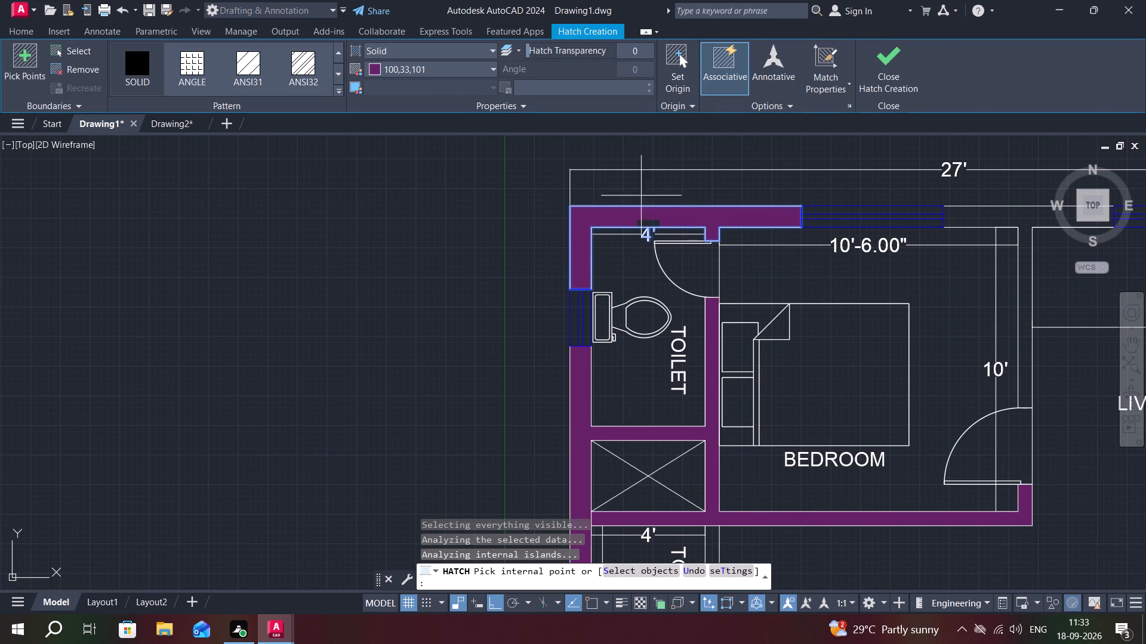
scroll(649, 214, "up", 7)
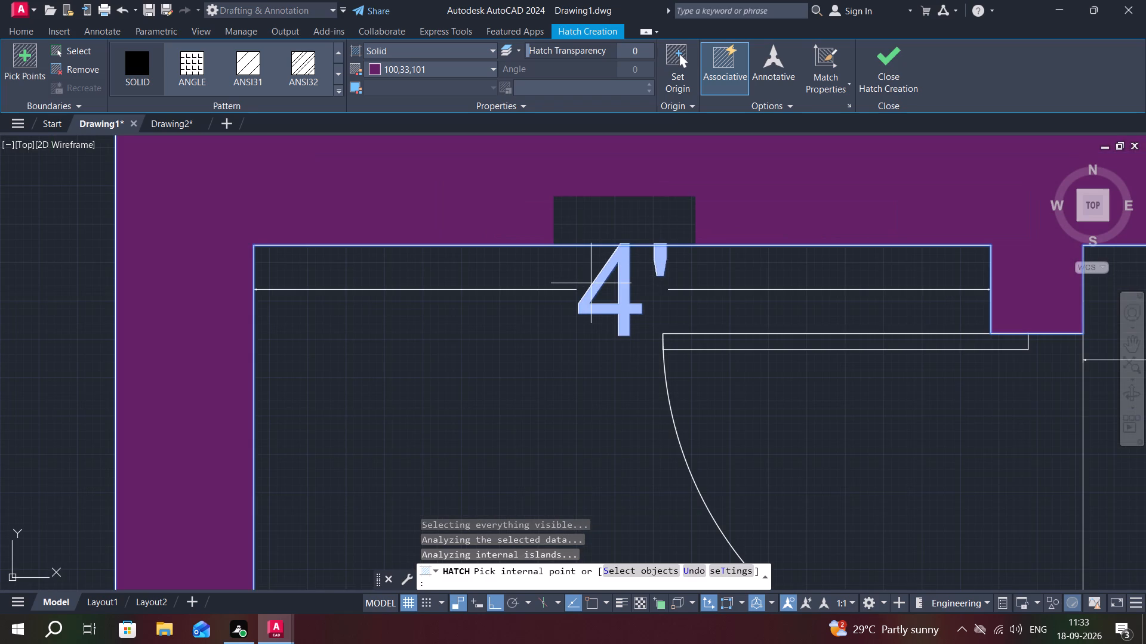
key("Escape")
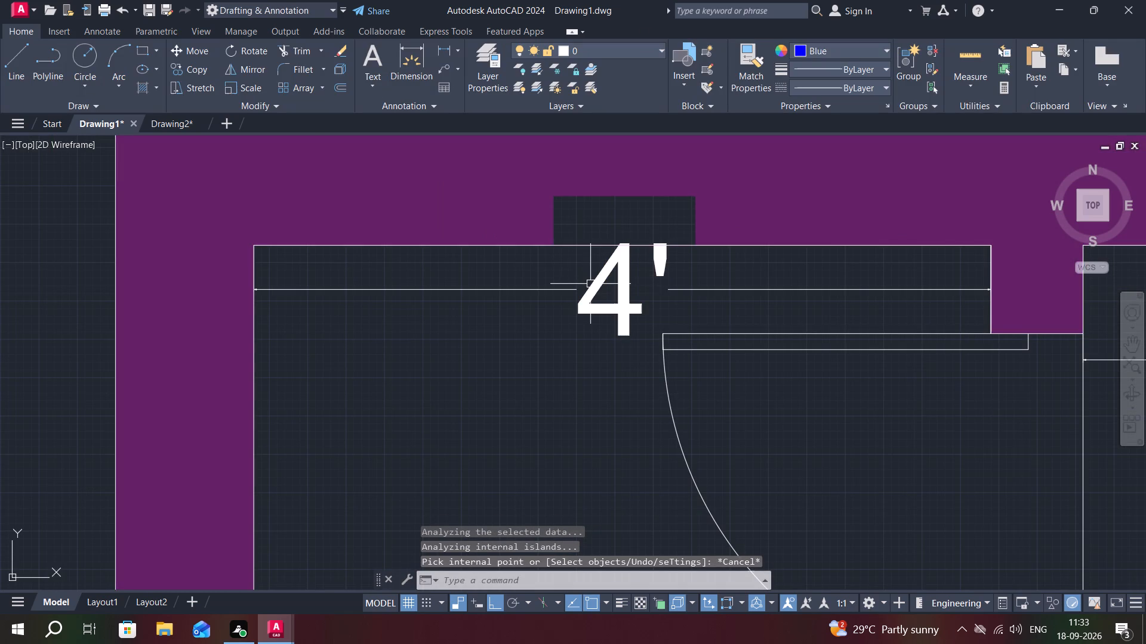
Move the upper toilet's 4' width dimension about 1 inch down, away from the top outer wall.
type("M")
key("space")
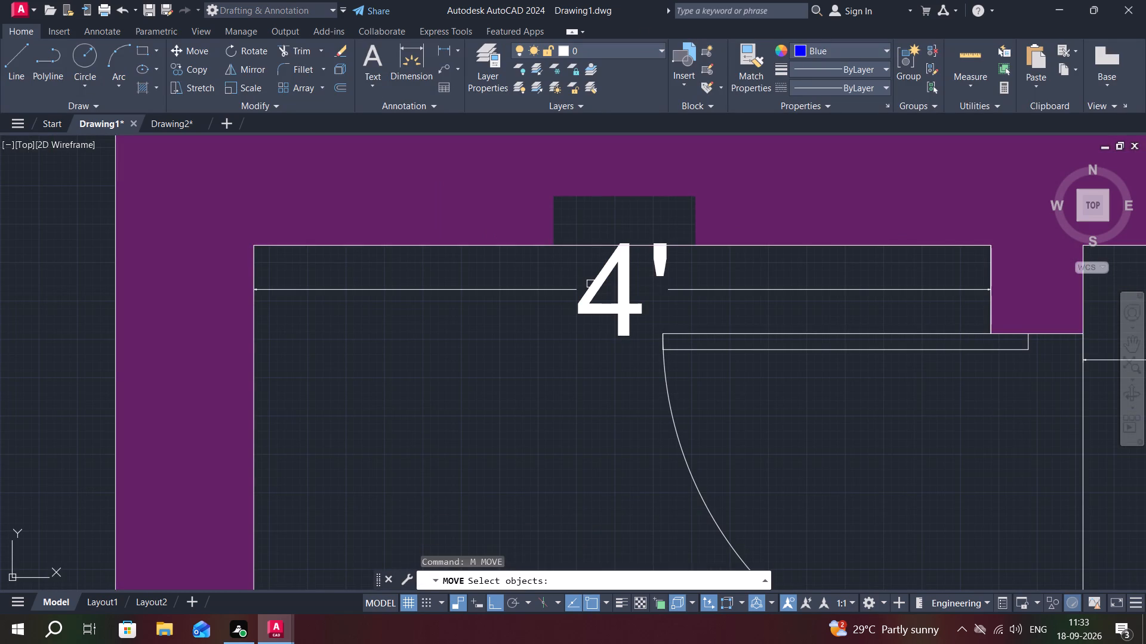
left_click(598, 287)
right_click(598, 287)
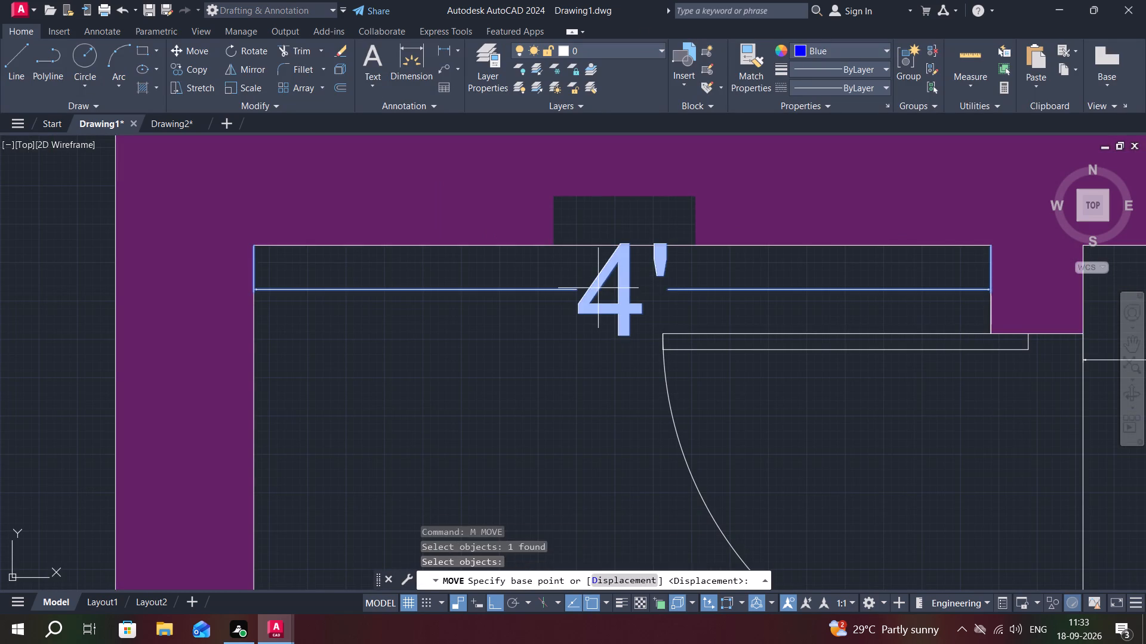
left_click(598, 290)
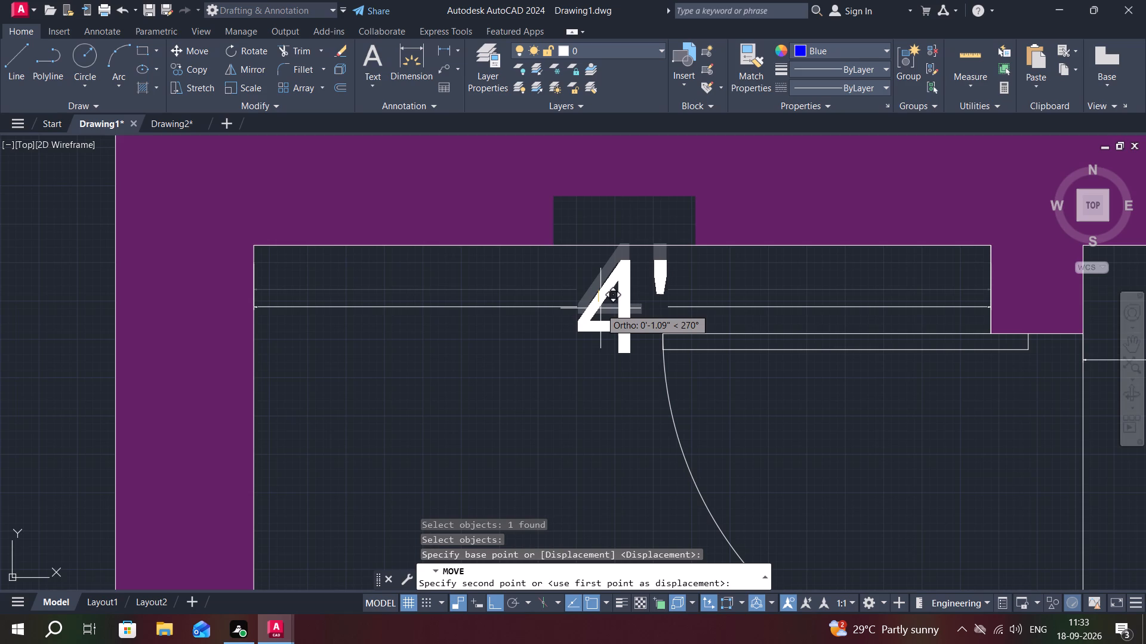
left_click(600, 309)
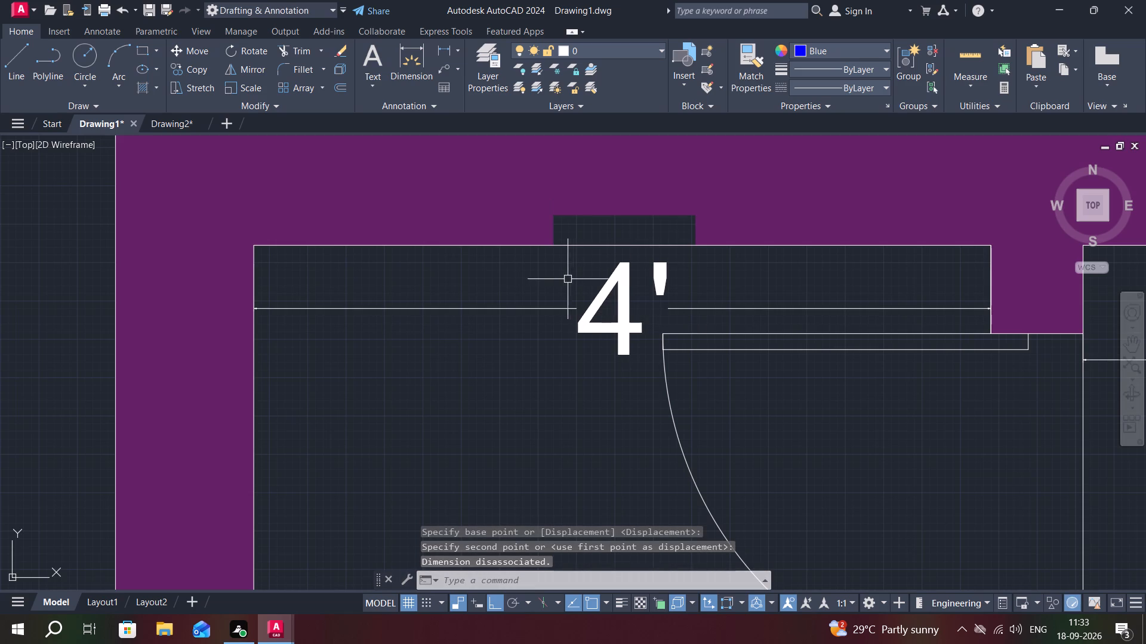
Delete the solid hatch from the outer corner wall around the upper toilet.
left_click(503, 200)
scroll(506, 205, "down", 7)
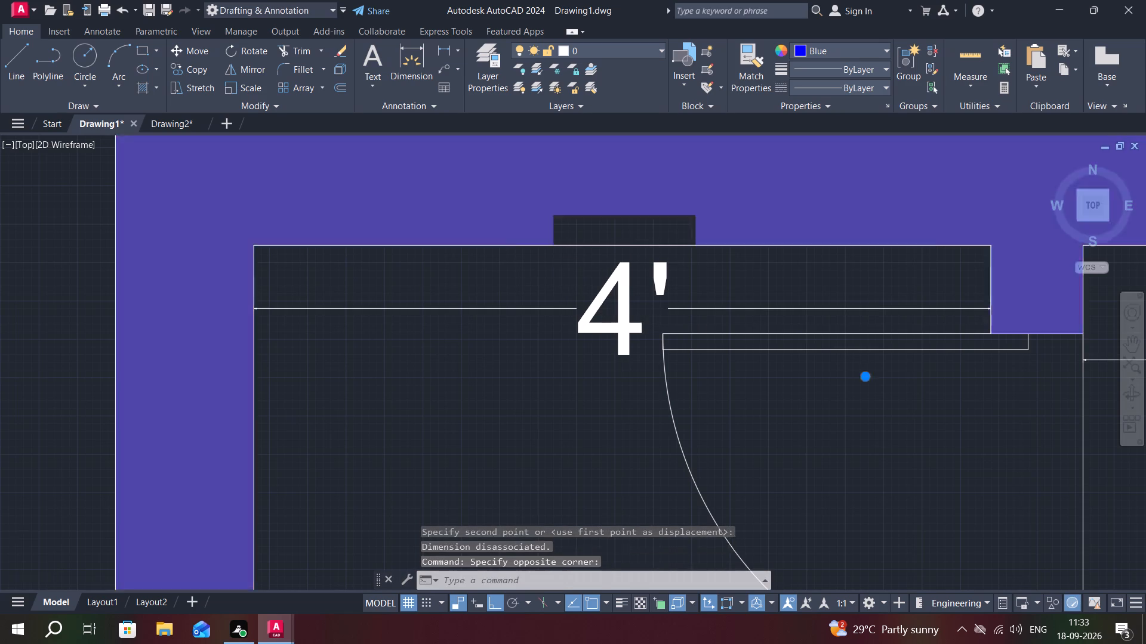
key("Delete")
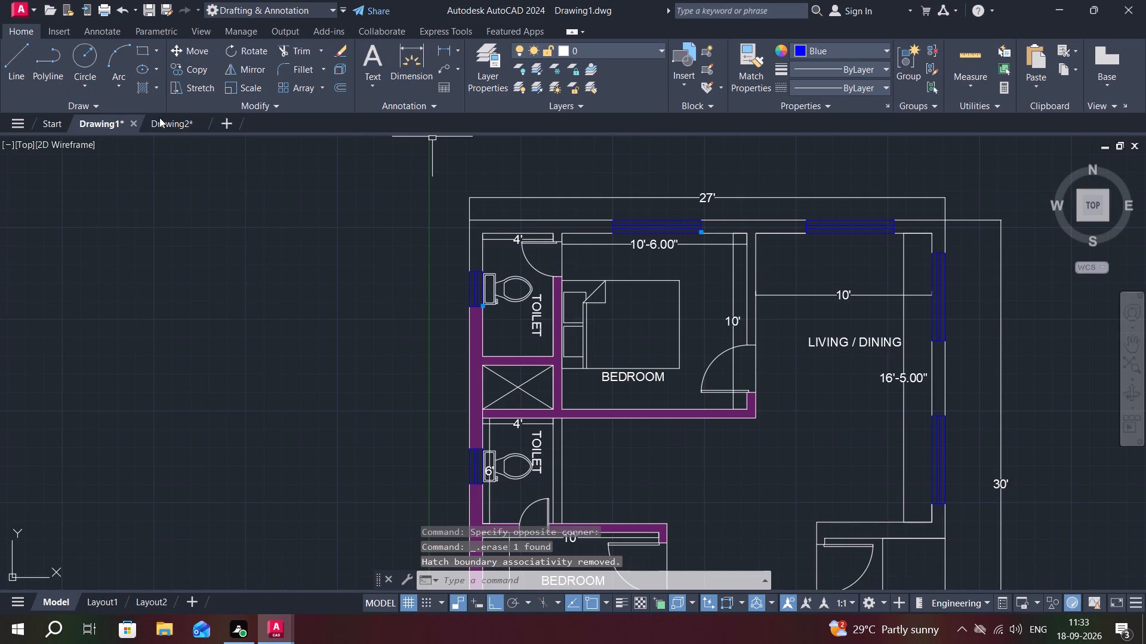
Hatch the upper toilet corner, top outer wall, bedroom-living partition and living/dining outer walls to the sit-out solid in 100,33,101.
type("H")
key("space")
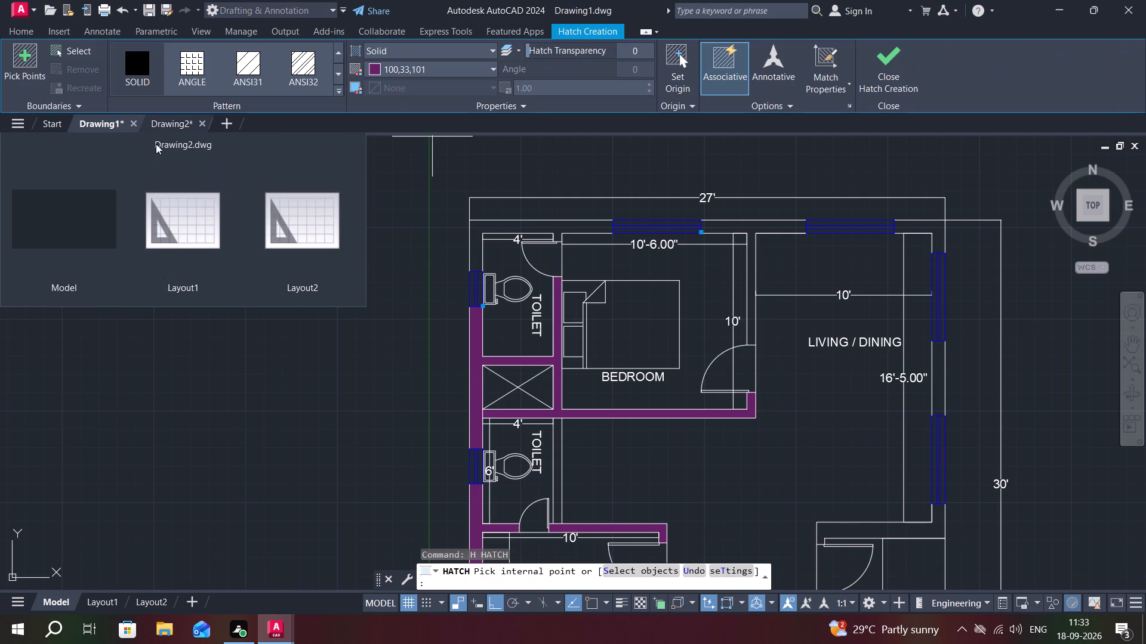
left_click(477, 238)
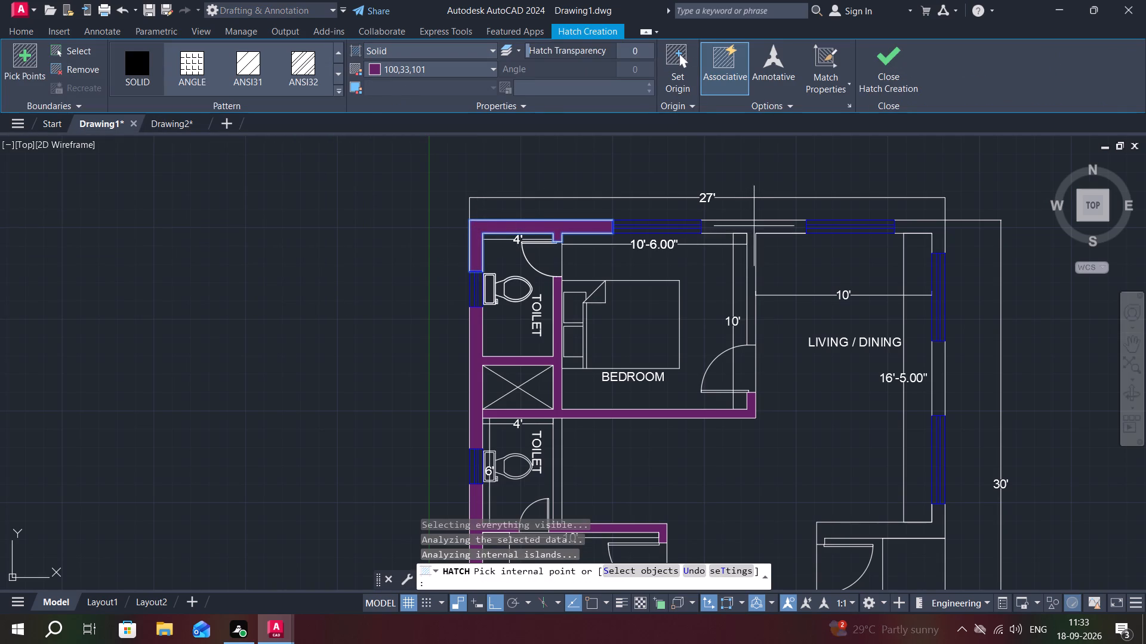
left_click(753, 226)
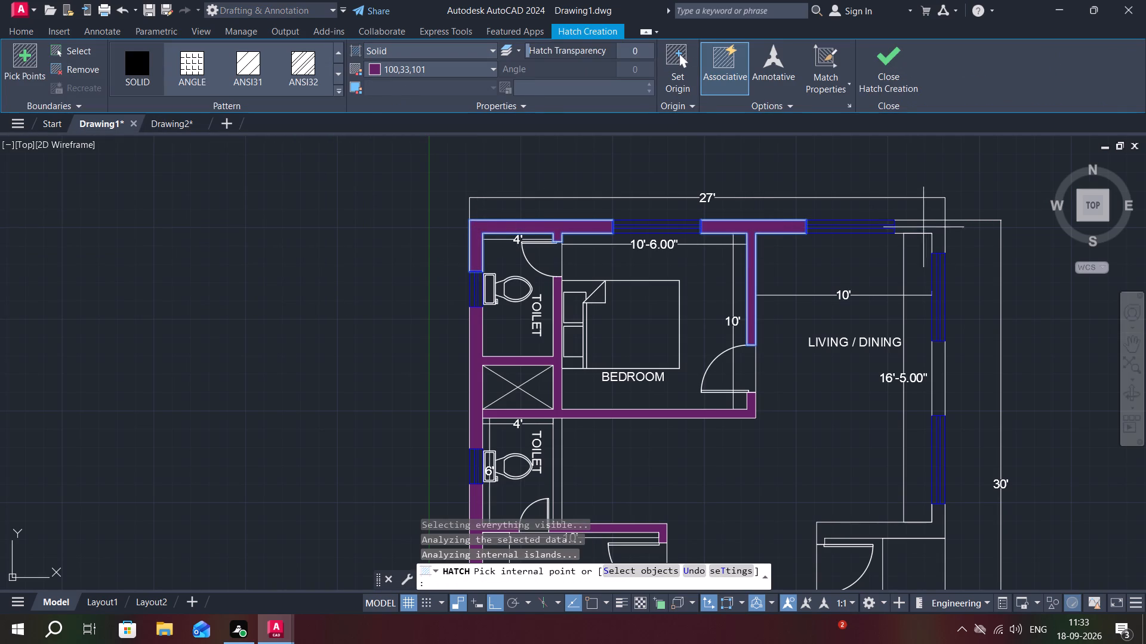
left_click(934, 224)
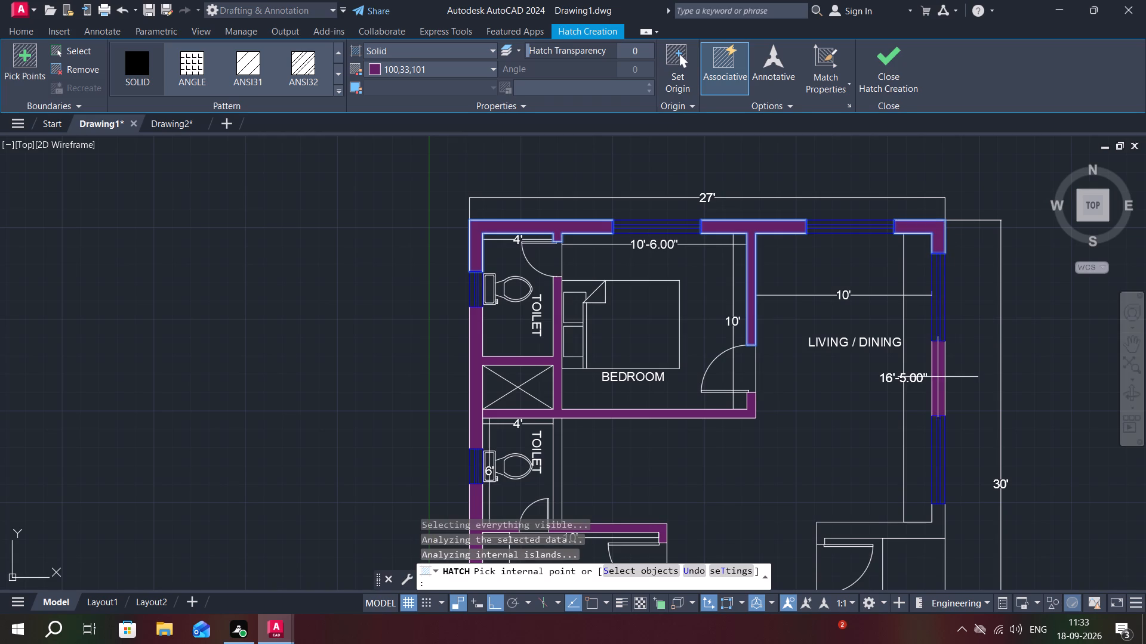
left_click(939, 376)
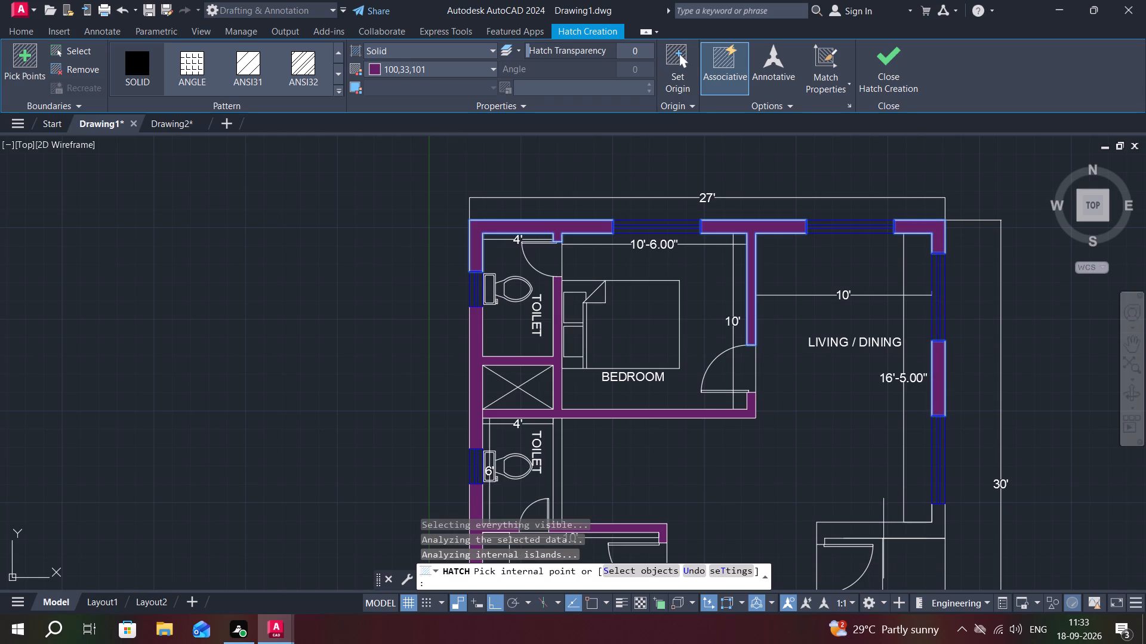
left_click(893, 531)
Add the partition wall between the lower toilet and the living/dining area to the solid purple hatch and finish hatching.
middle_click_drag(756, 457, 761, 441)
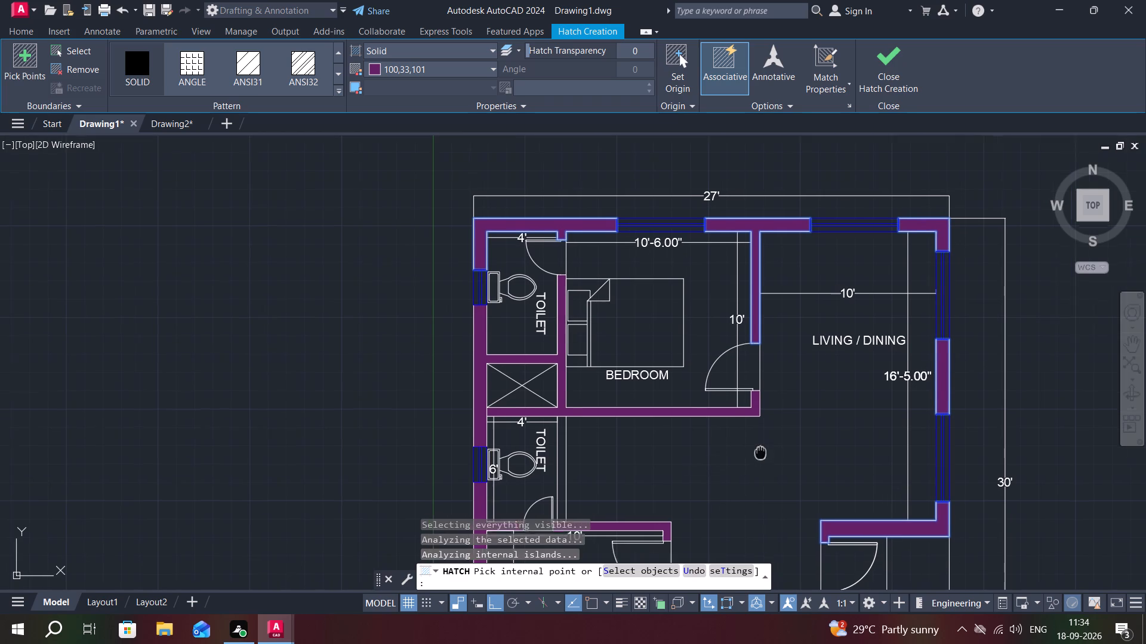
middle_click_drag(761, 441, 741, 411)
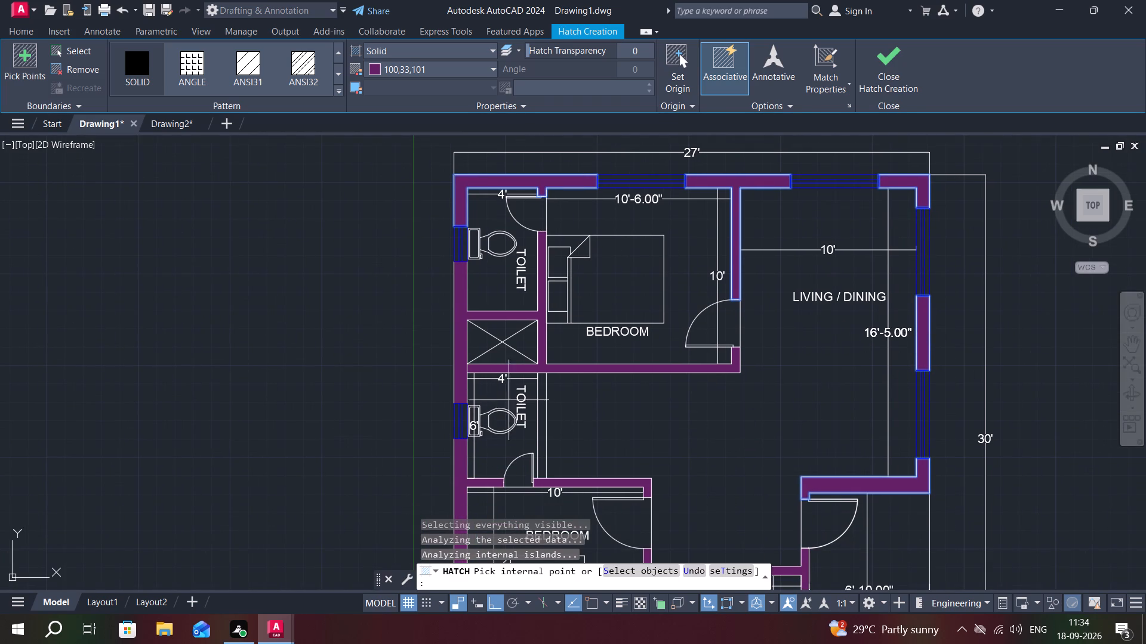
left_click(541, 404)
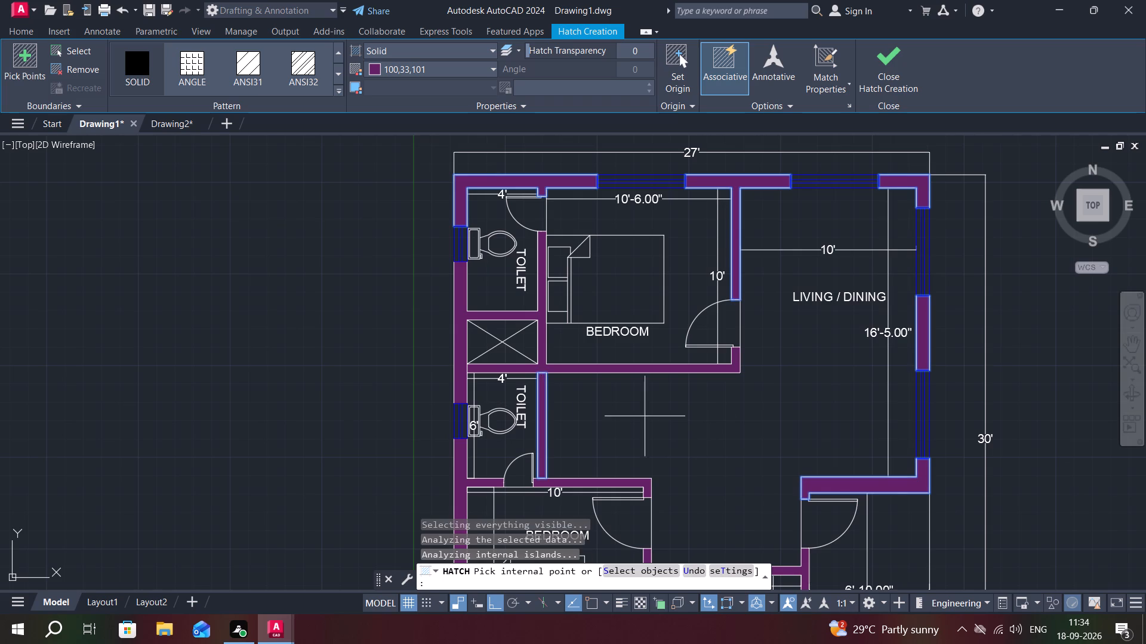
middle_click_drag(690, 414, 873, 405)
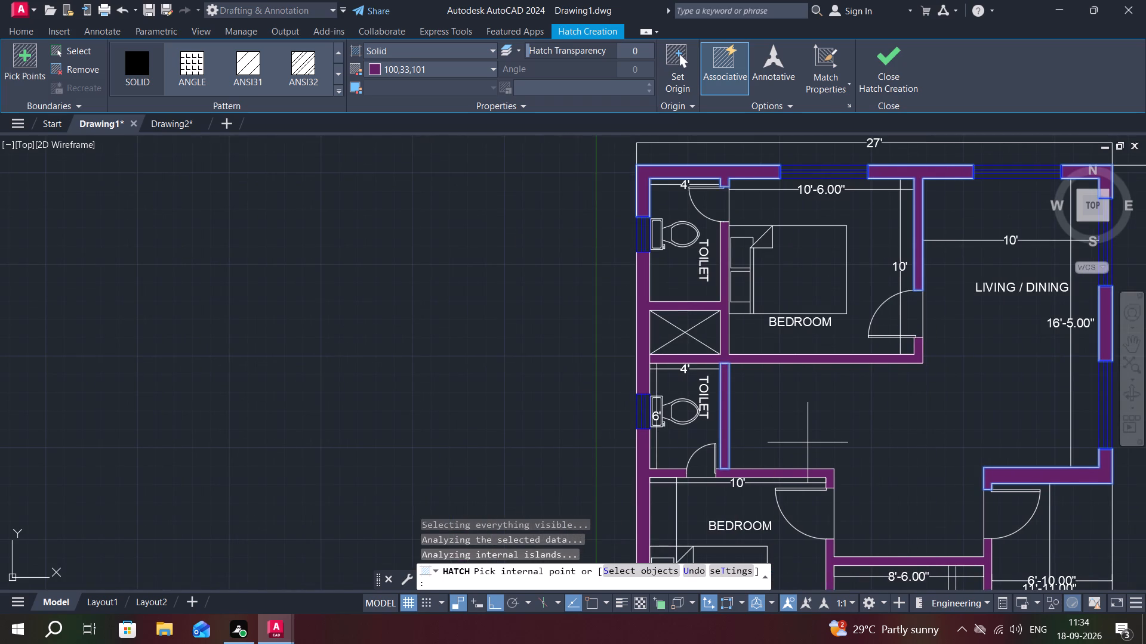
scroll(725, 467, "up", 3)
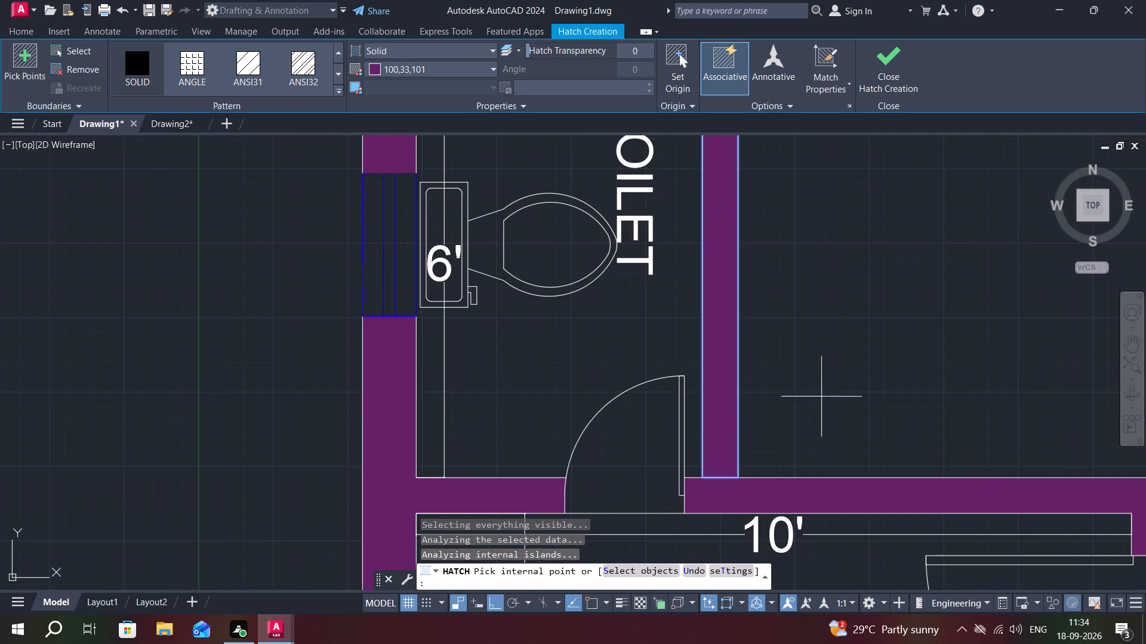
middle_click_drag(817, 422, 757, 442)
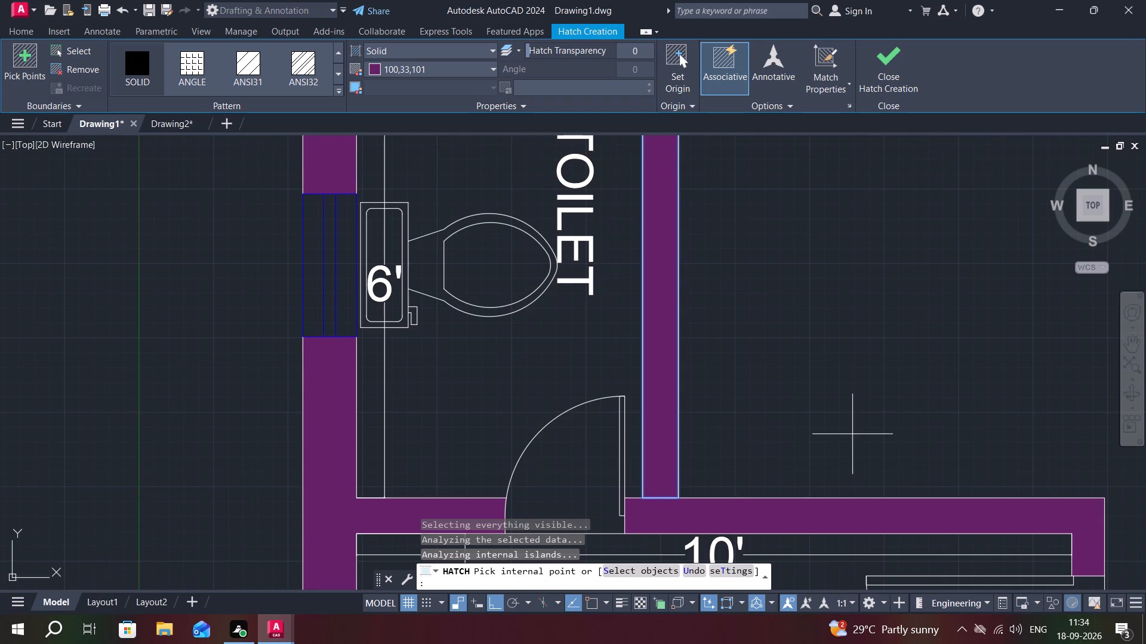
key("Escape")
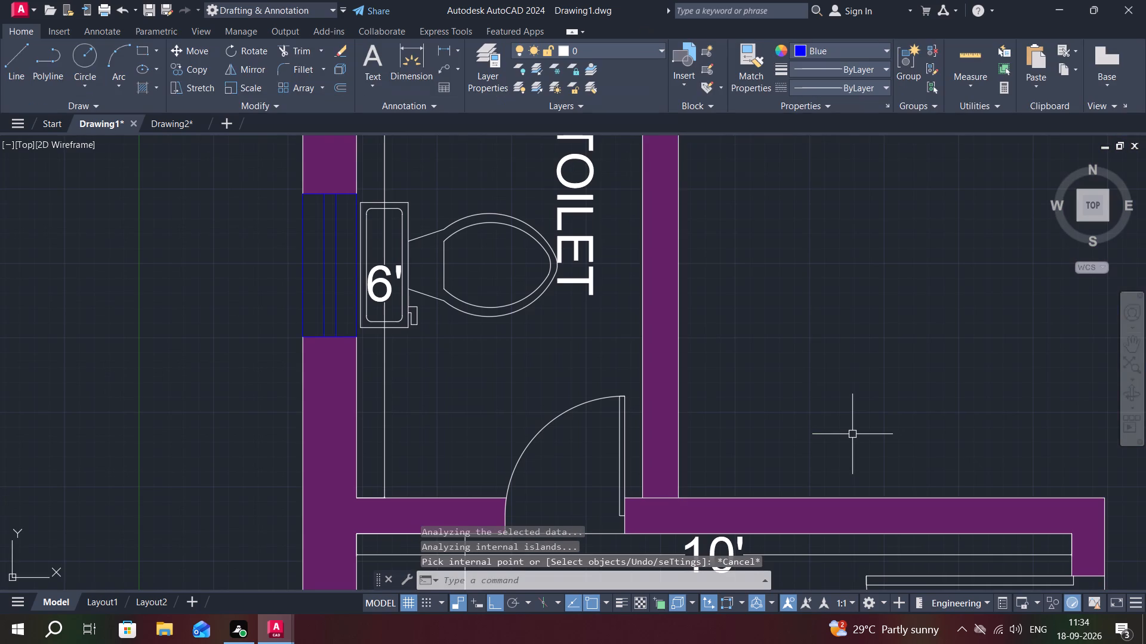
scroll(791, 338, "down", 2)
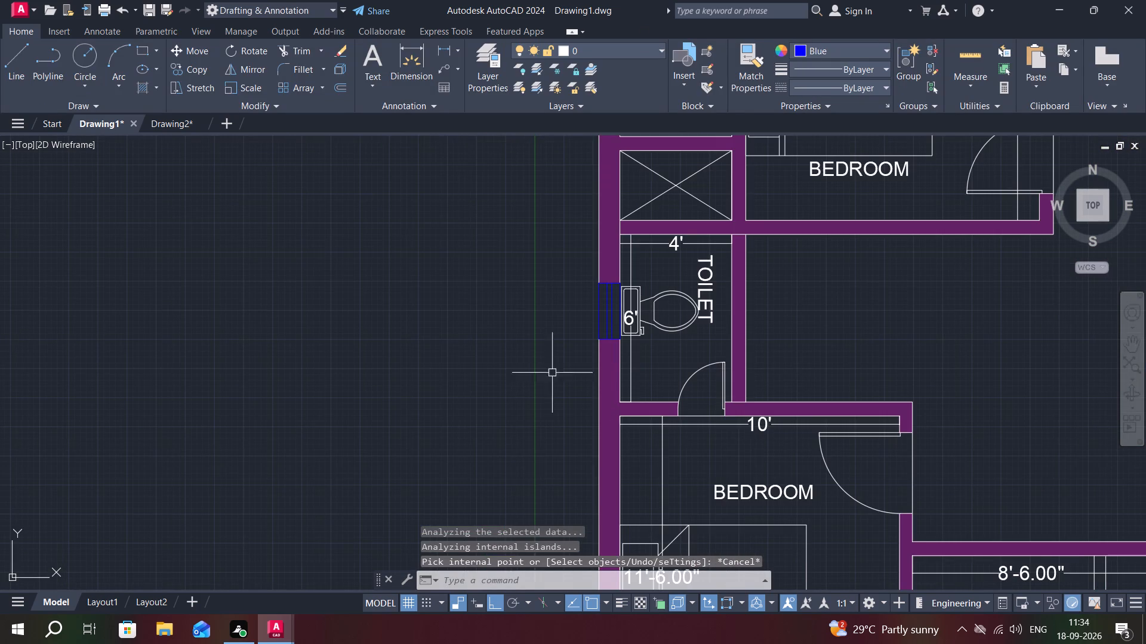
key("Escape")
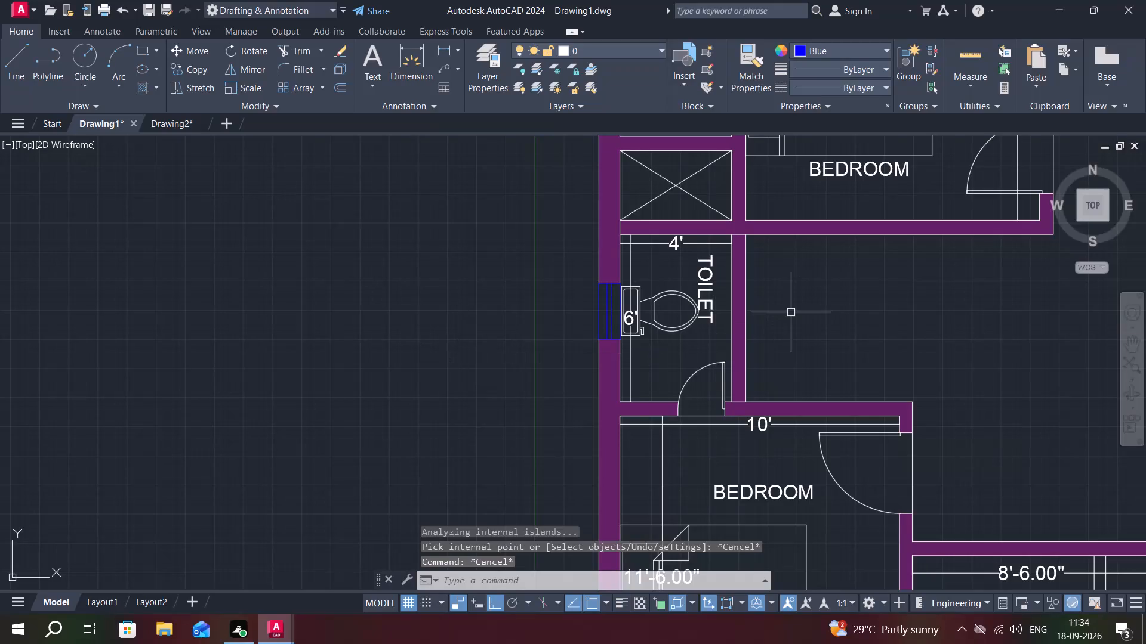
Examine the filled walls, dimensions and labels around the lower toilet and lower bedroom.
middle_click_drag(774, 317, 749, 332)
scroll(608, 339, "up", 4)
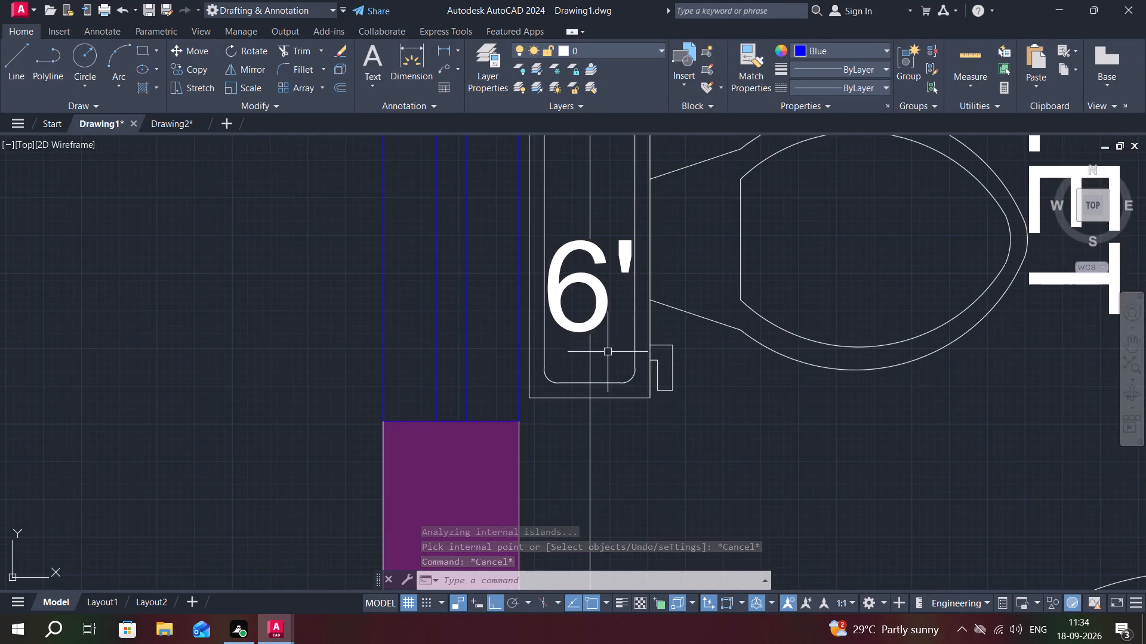
scroll(630, 375, "down", 5)
middle_click_drag(717, 406, 697, 394)
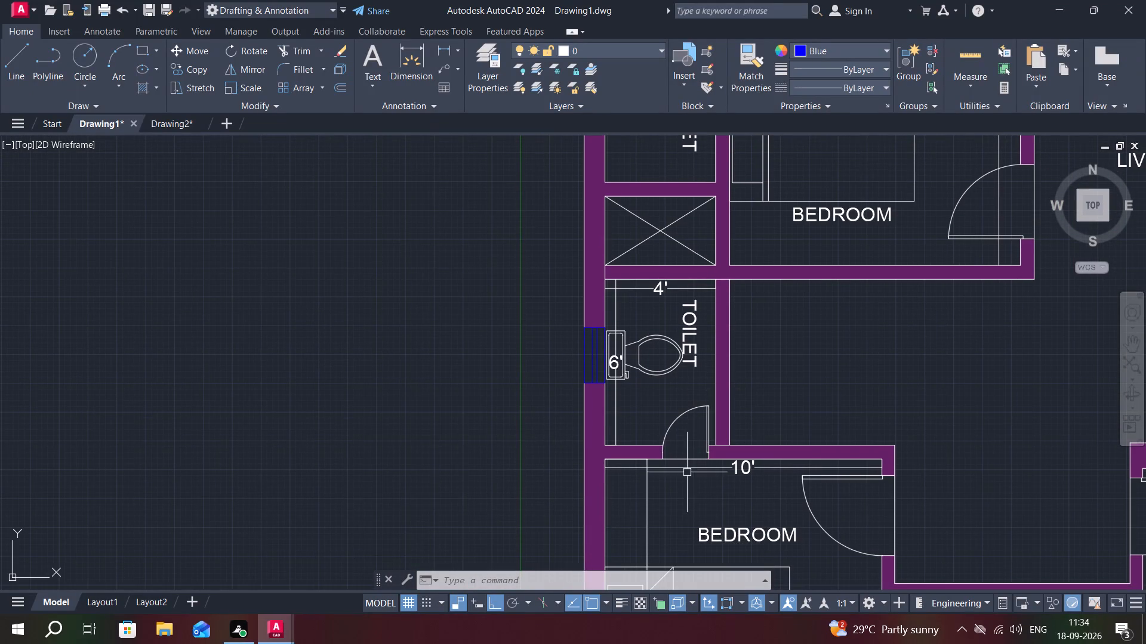
middle_click_drag(679, 478, 715, 415)
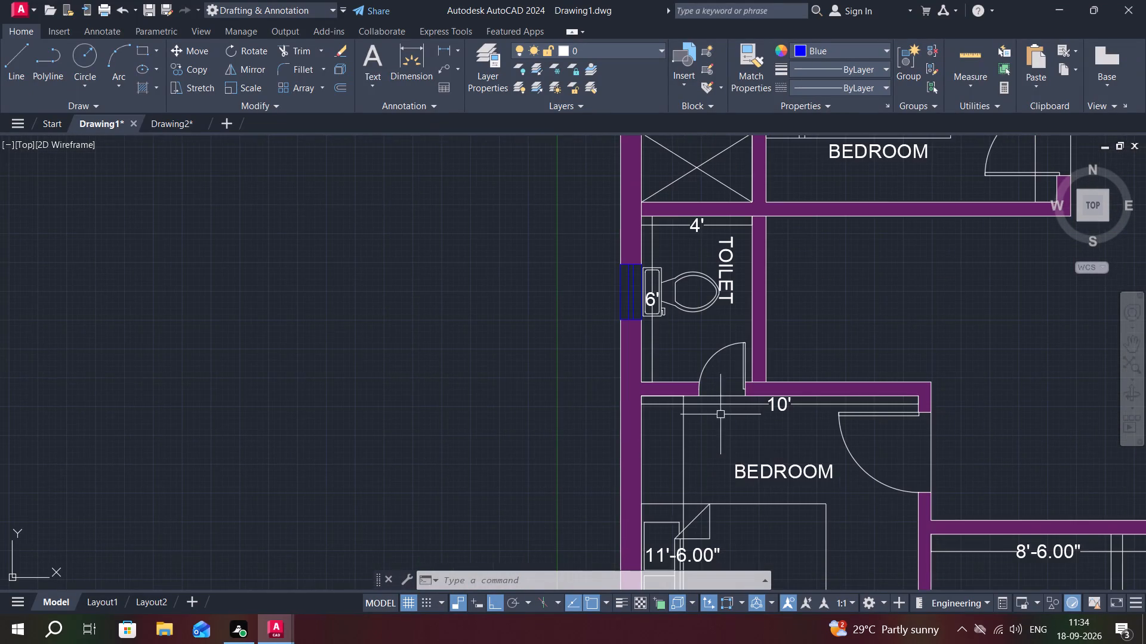
middle_click_drag(783, 456, 735, 428)
scroll(877, 424, "up", 2)
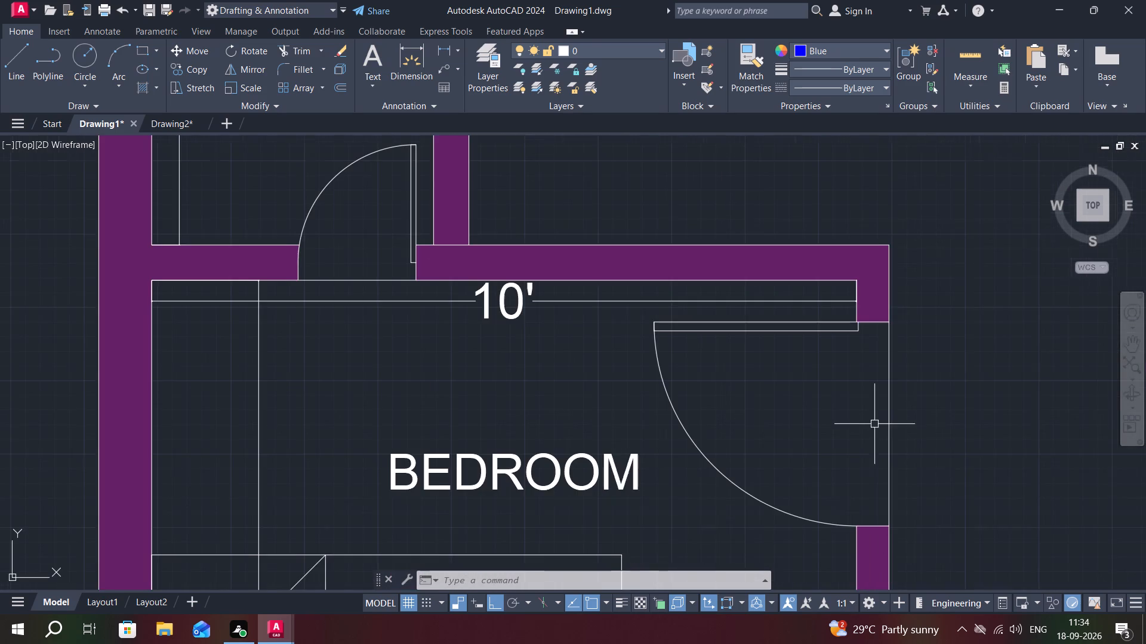
middle_click_drag(867, 425, 808, 413)
middle_click_drag(543, 460, 533, 449)
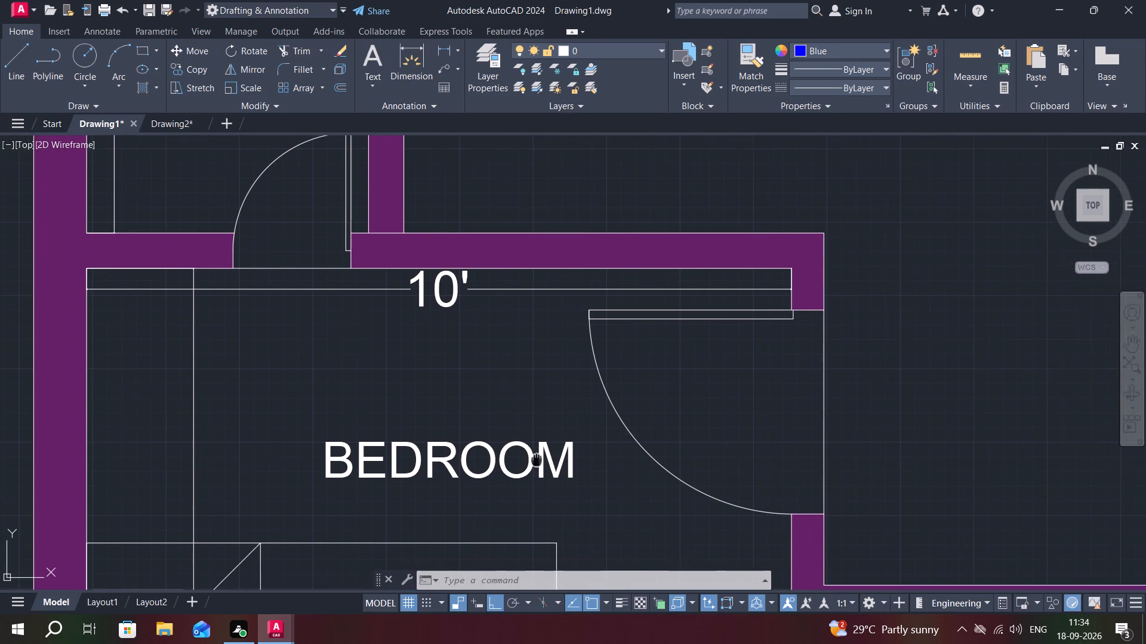
middle_click_drag(533, 449, 535, 417)
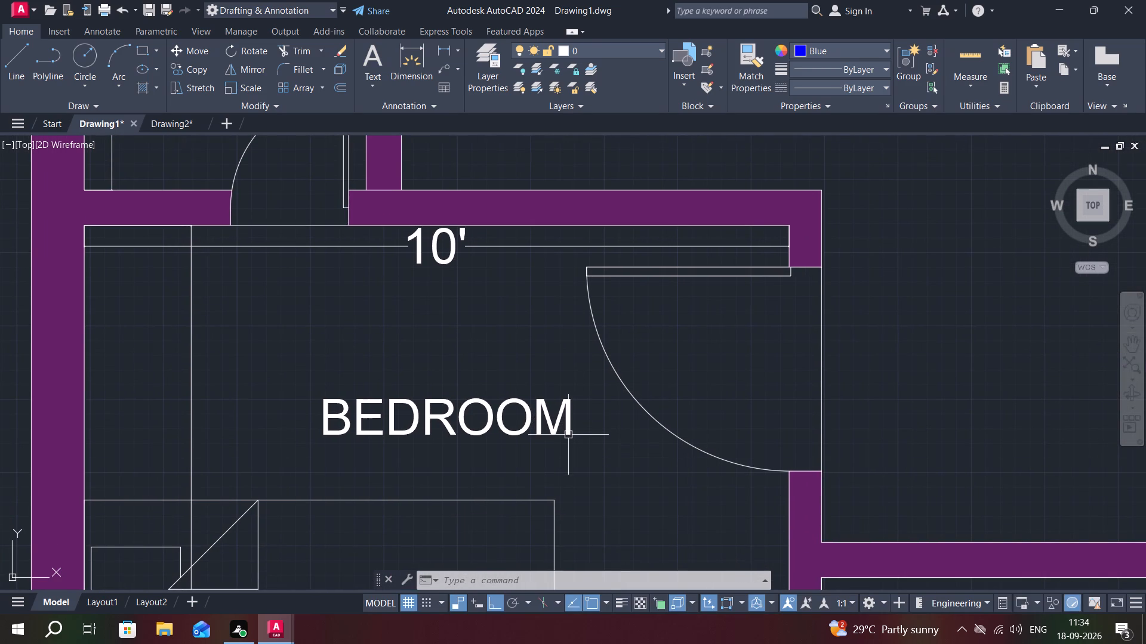
scroll(568, 436, "up", 2)
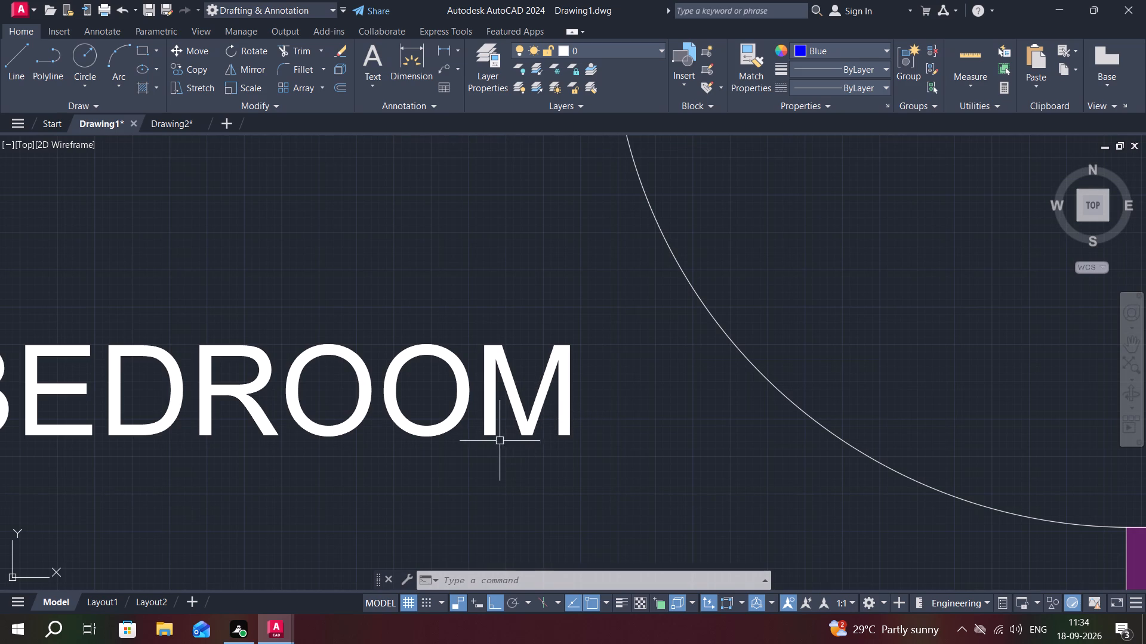
scroll(670, 386, "down", 2)
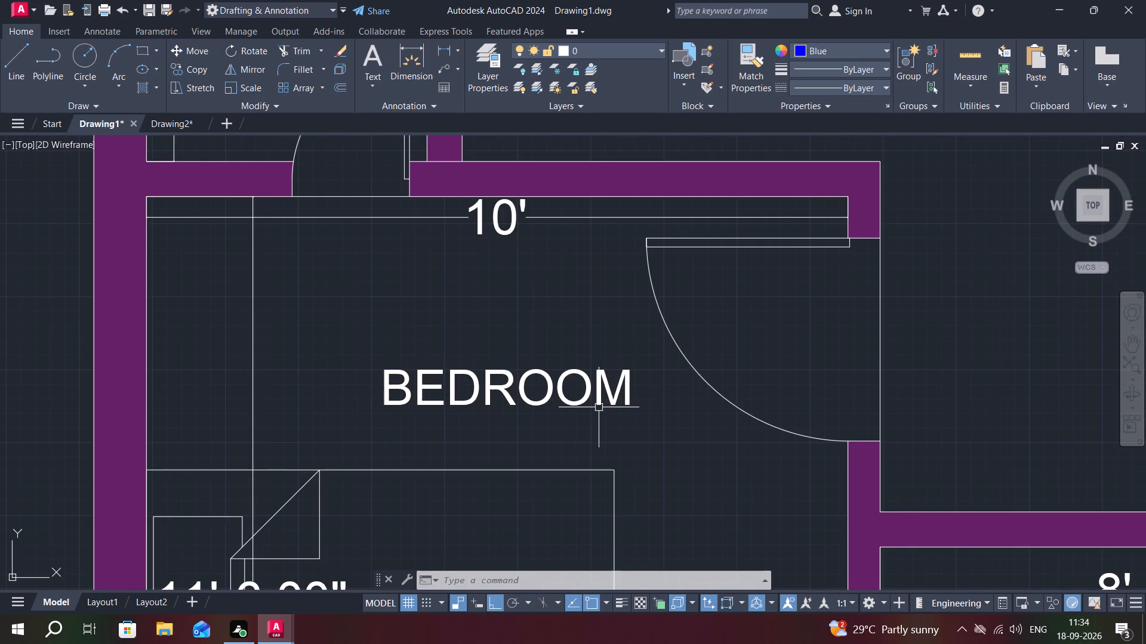
middle_click_drag(572, 381, 700, 387)
scroll(615, 419, "down", 2)
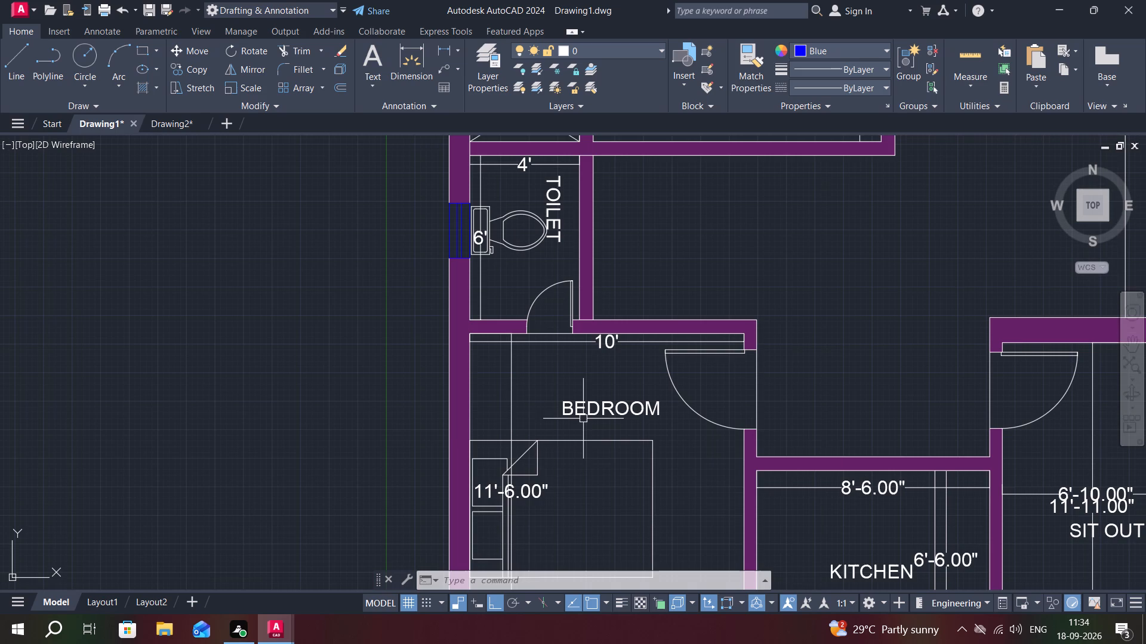
Copy the lower bedroom's BEDROOM label to the open space just outside that bedroom's door, with Ortho off.
type("CO")
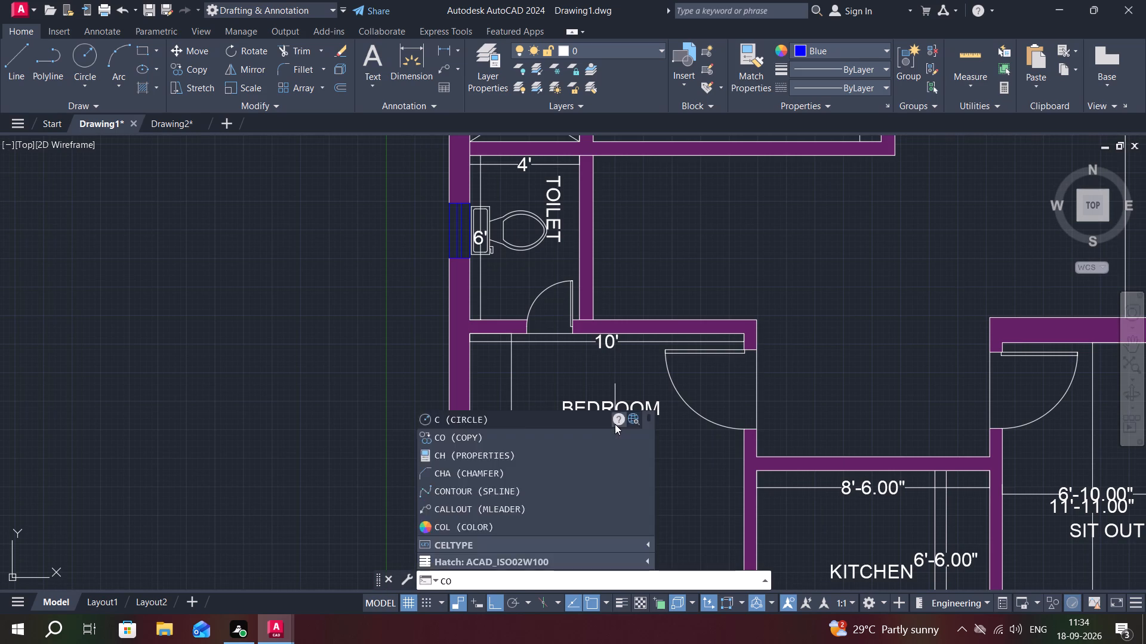
key("space")
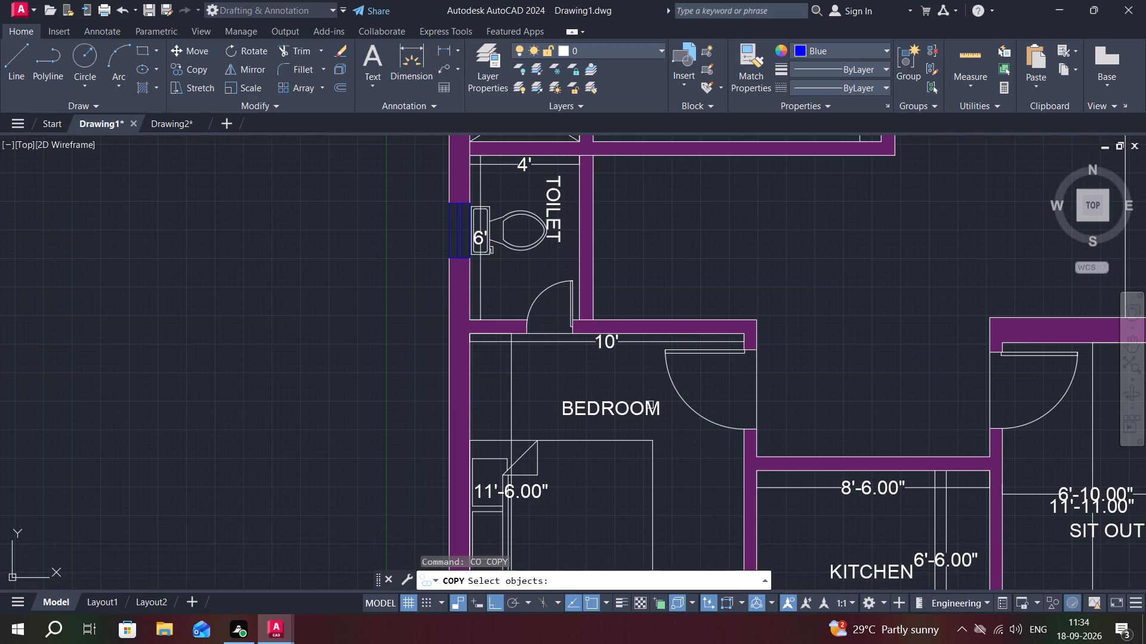
left_click(651, 410)
right_click(651, 410)
left_click(651, 410)
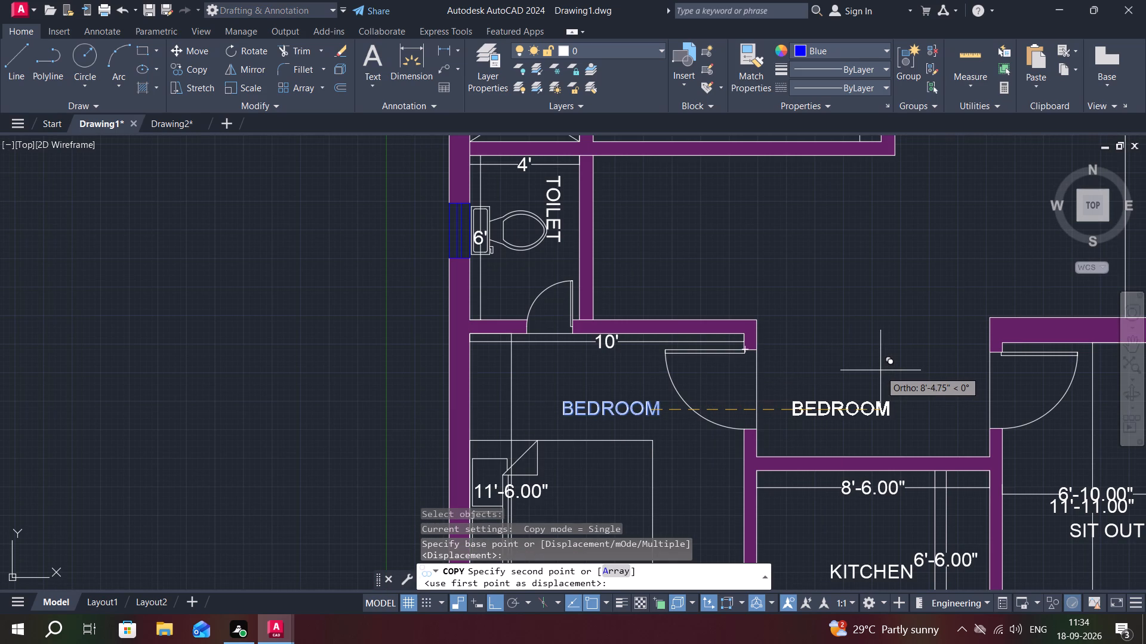
key("F8")
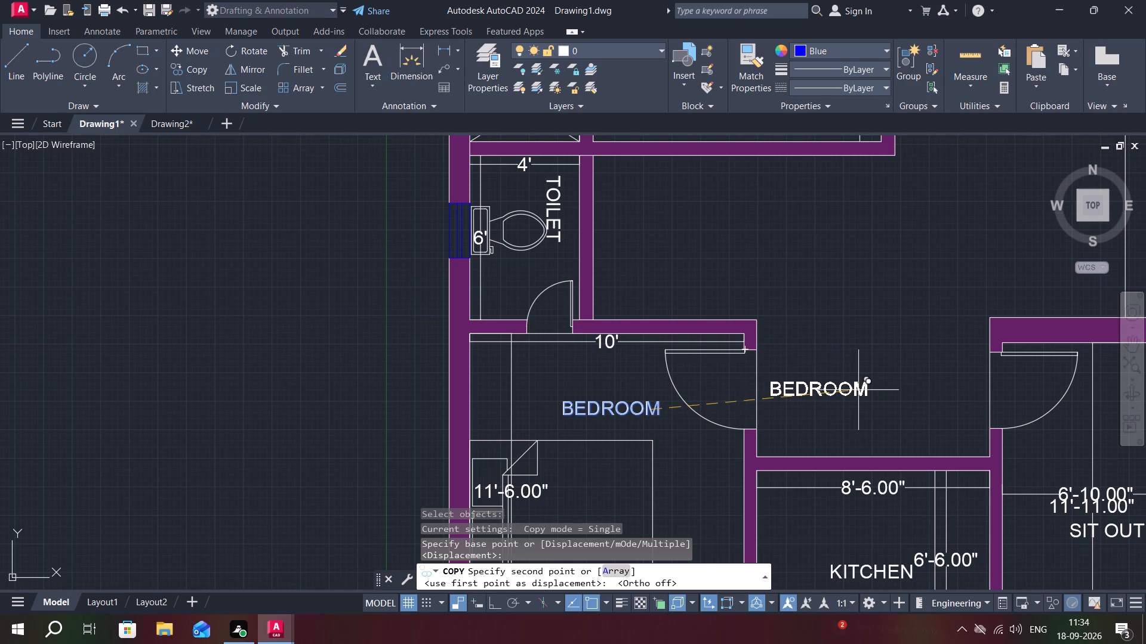
left_click(855, 387)
Change the copied BEDROOM label outside the lower bedroom door to read D.
scroll(830, 398, "up", 2)
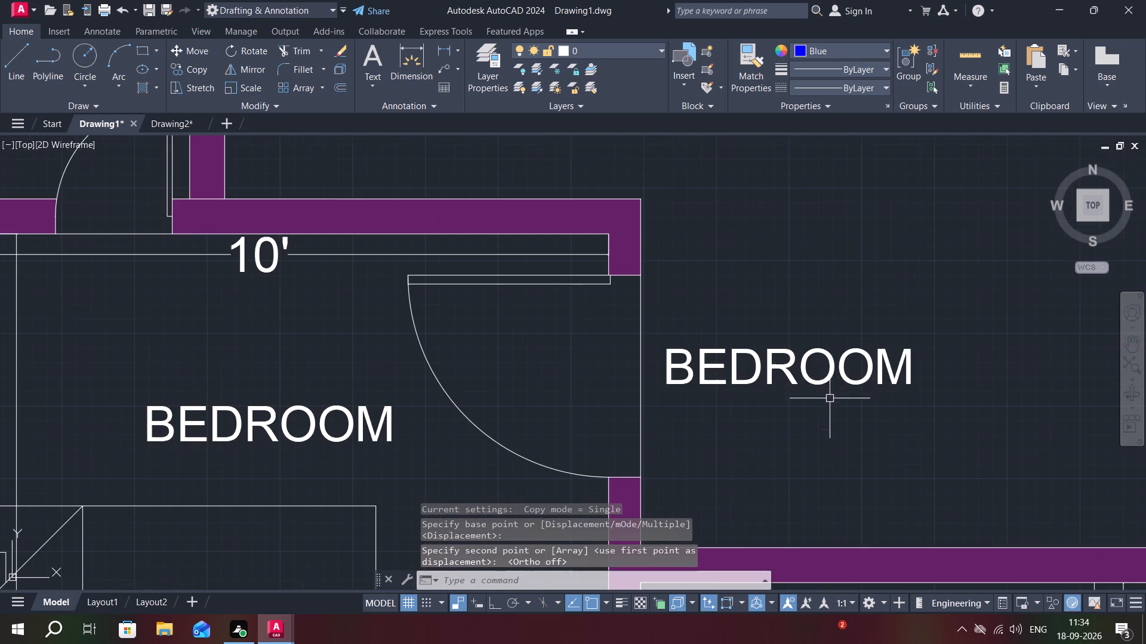
double_click(790, 376)
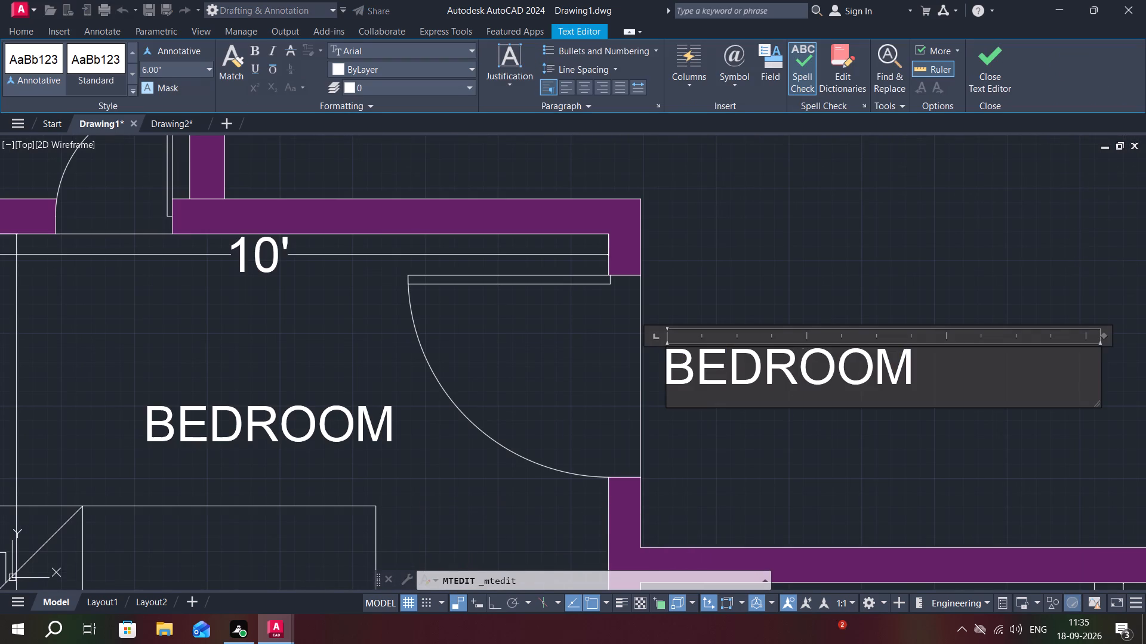
left_click(921, 367)
key("BackSpace")
key("BackSpace")
key("BackSpace")
key("BackSpace")
key("BackSpace")
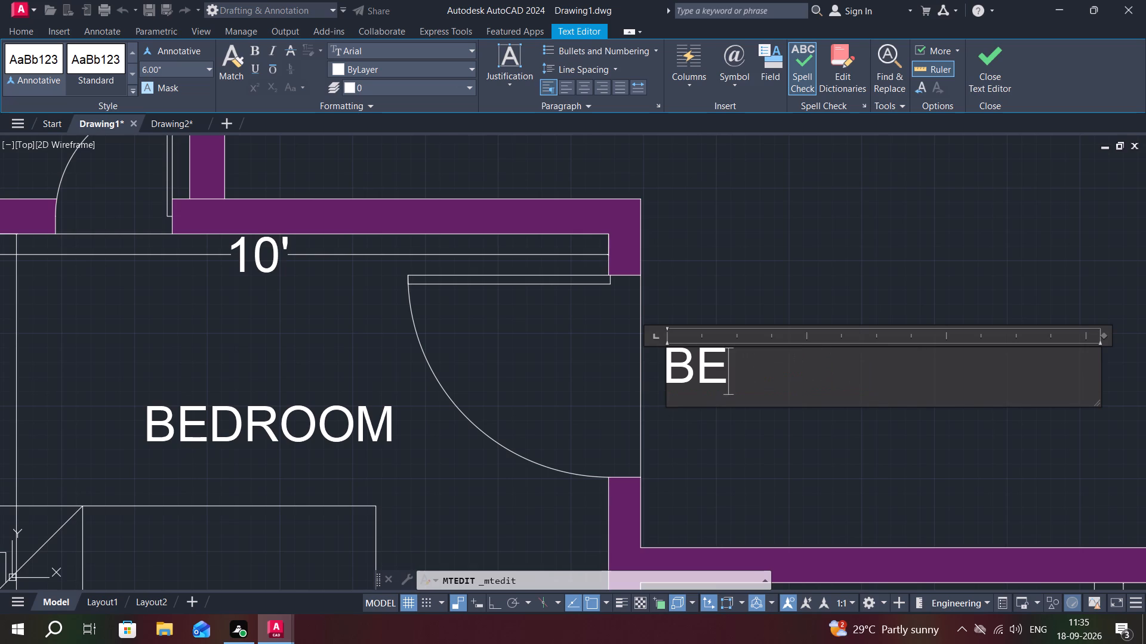
key("BackSpace")
key("BackSpace")
key("d")
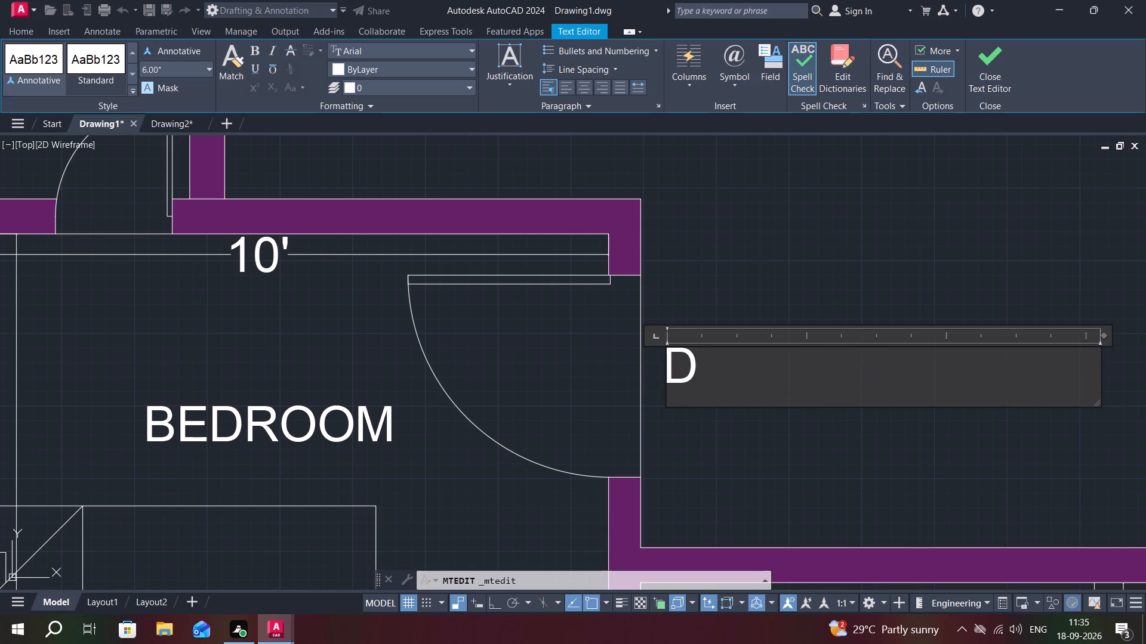
left_click(671, 425)
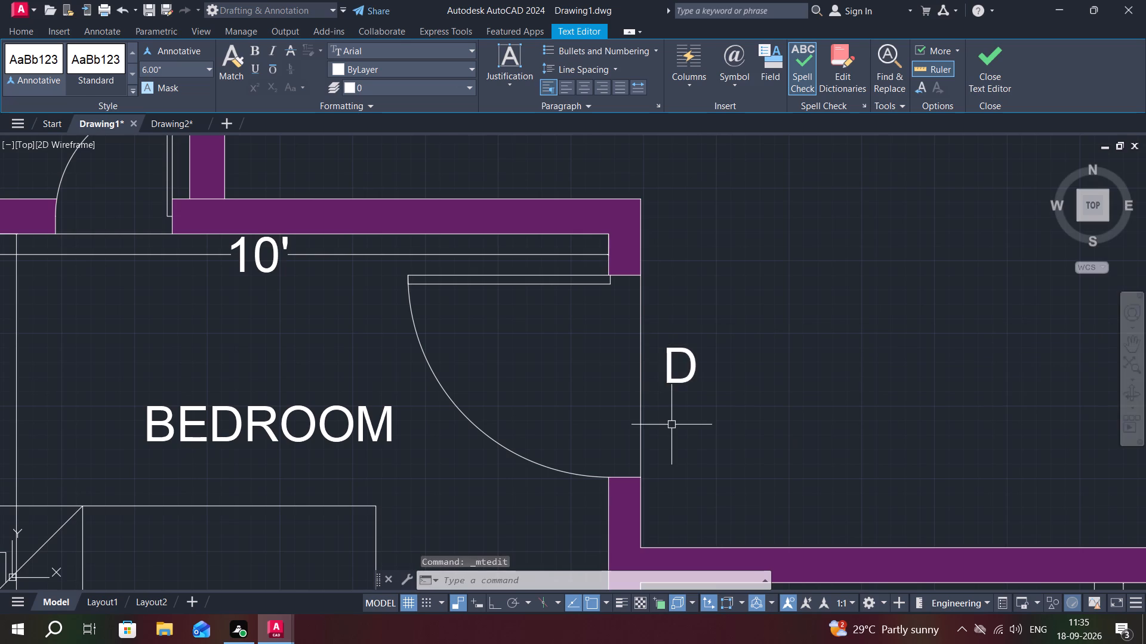
Copy the D label into the lower bedroom's door opening, in line with the wall.
middle_click_drag(686, 426, 861, 469)
type("CO")
key("space")
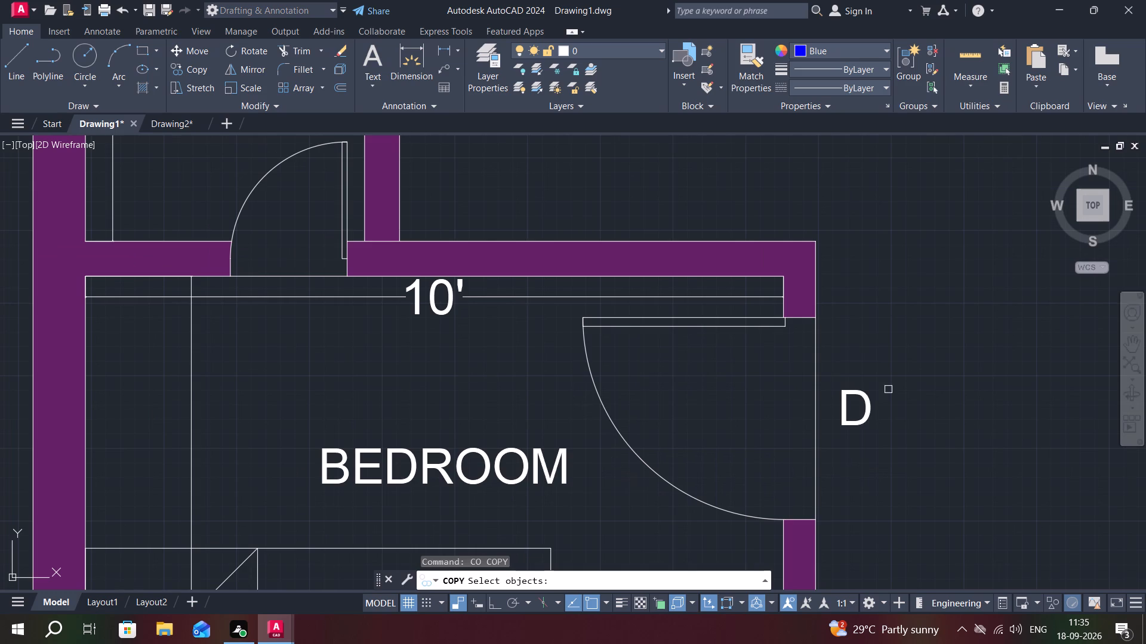
left_click(848, 412)
right_click(848, 411)
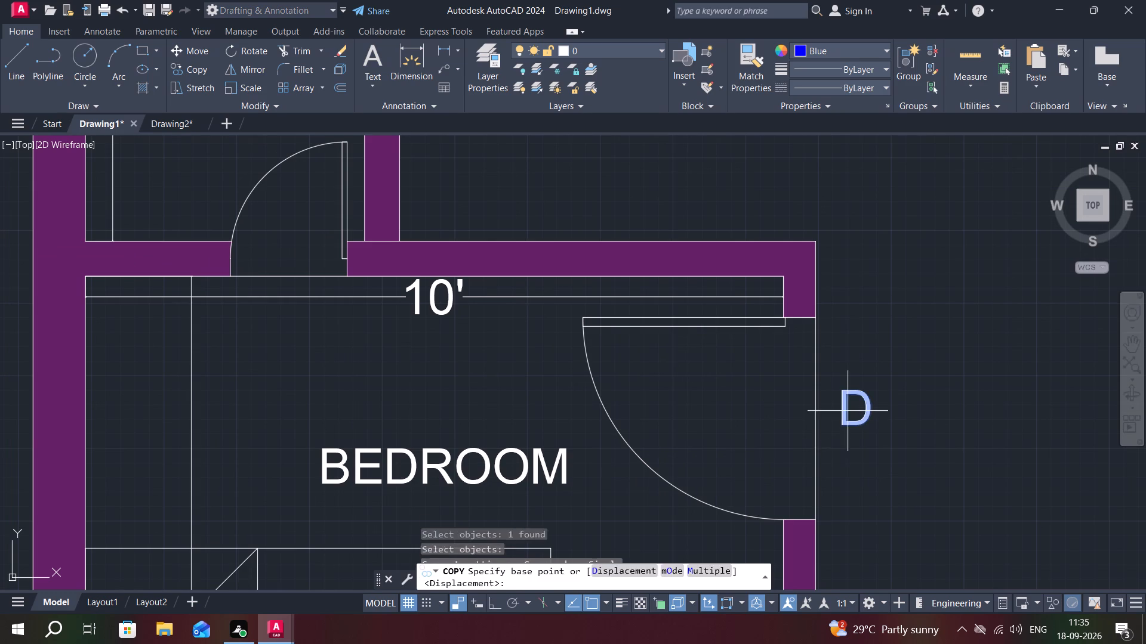
left_click(848, 411)
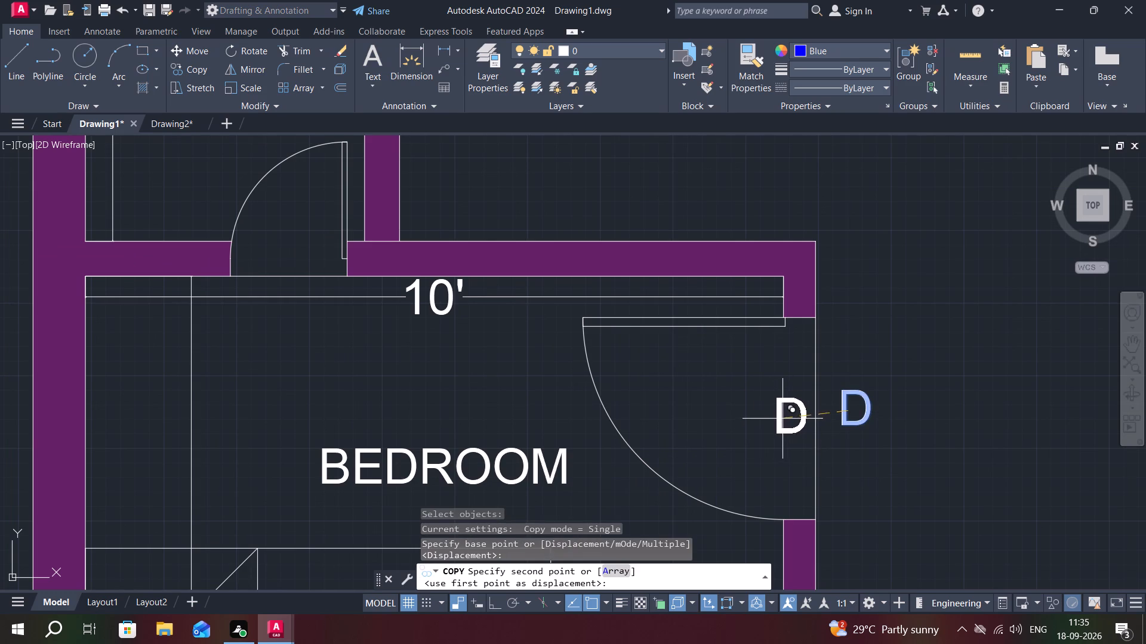
left_click(783, 419)
Copy the D label from the lower bedroom door into the lower toilet's door opening.
key("space")
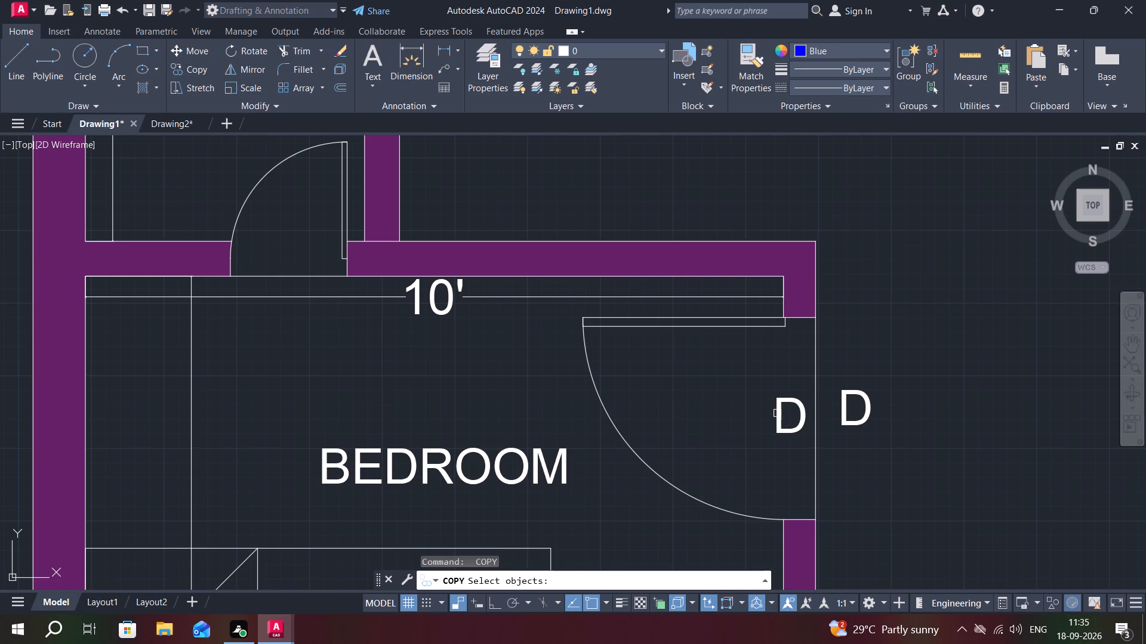
left_click(777, 413)
right_click(776, 411)
left_click(776, 409)
middle_click_drag(794, 361, 829, 597)
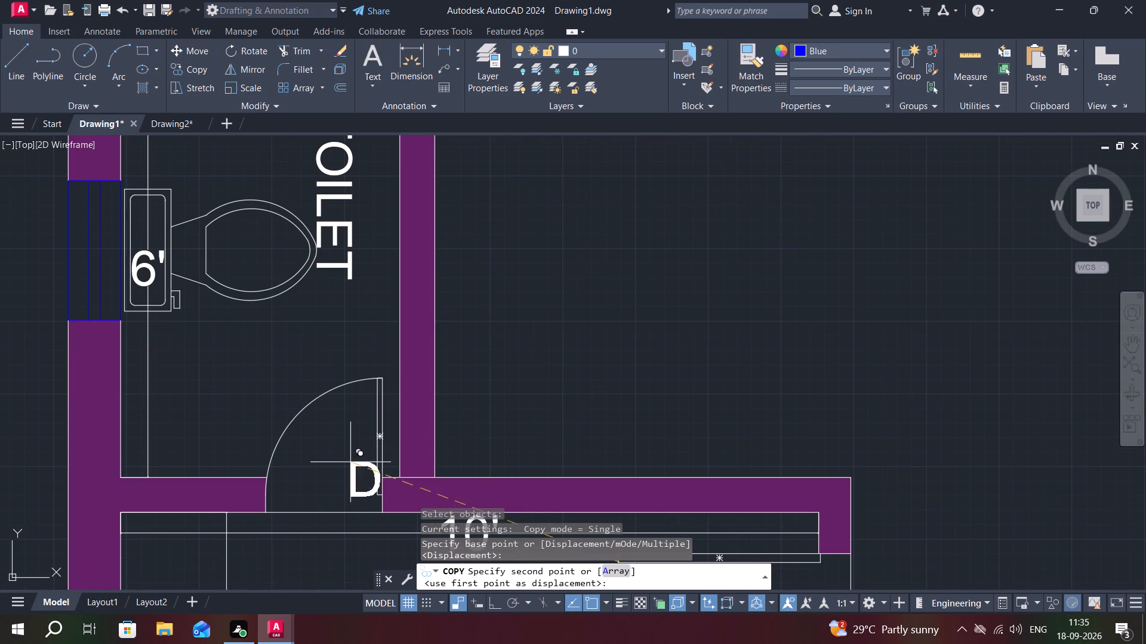
scroll(334, 464, "up", 3)
scroll(315, 468, "down", 3)
middle_click_drag(316, 448, 341, 383)
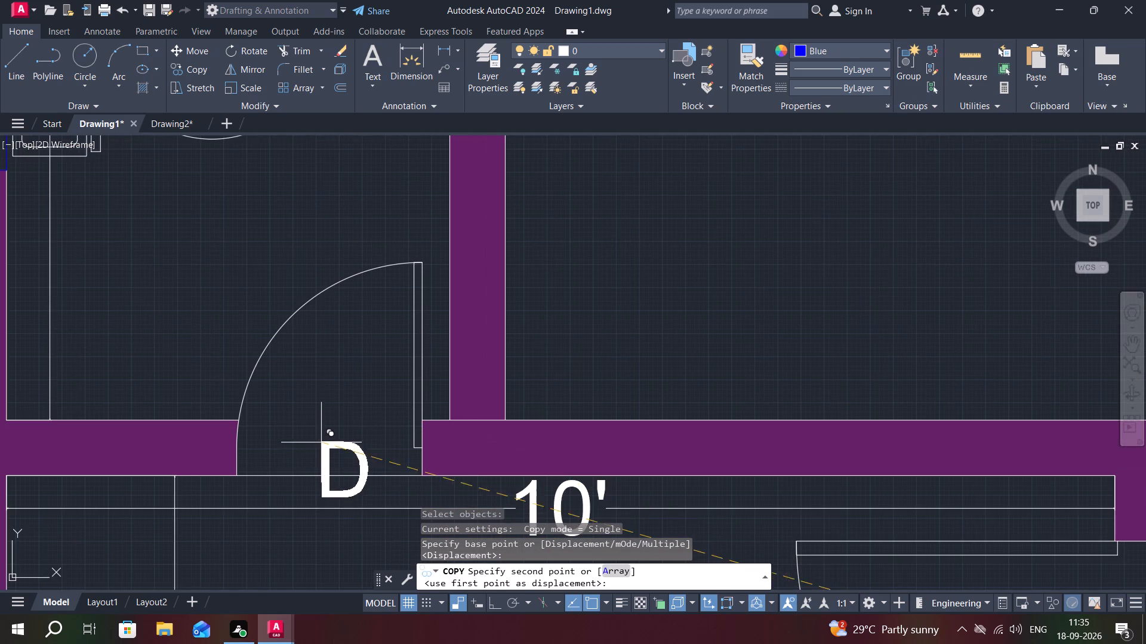
left_click(317, 414)
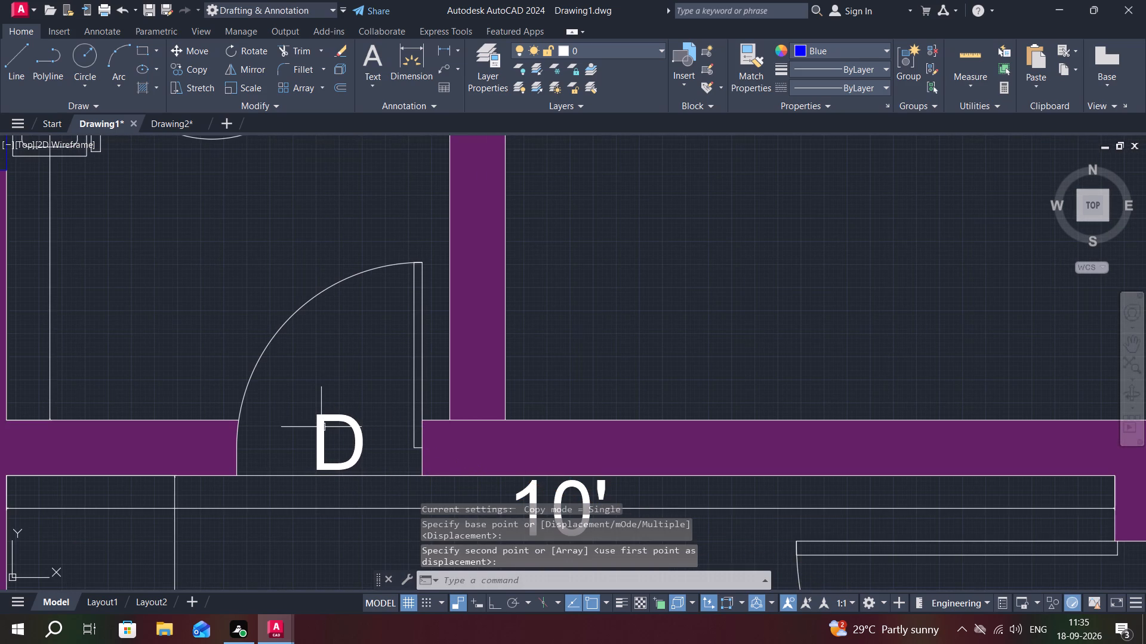
left_click(322, 427)
key("Escape")
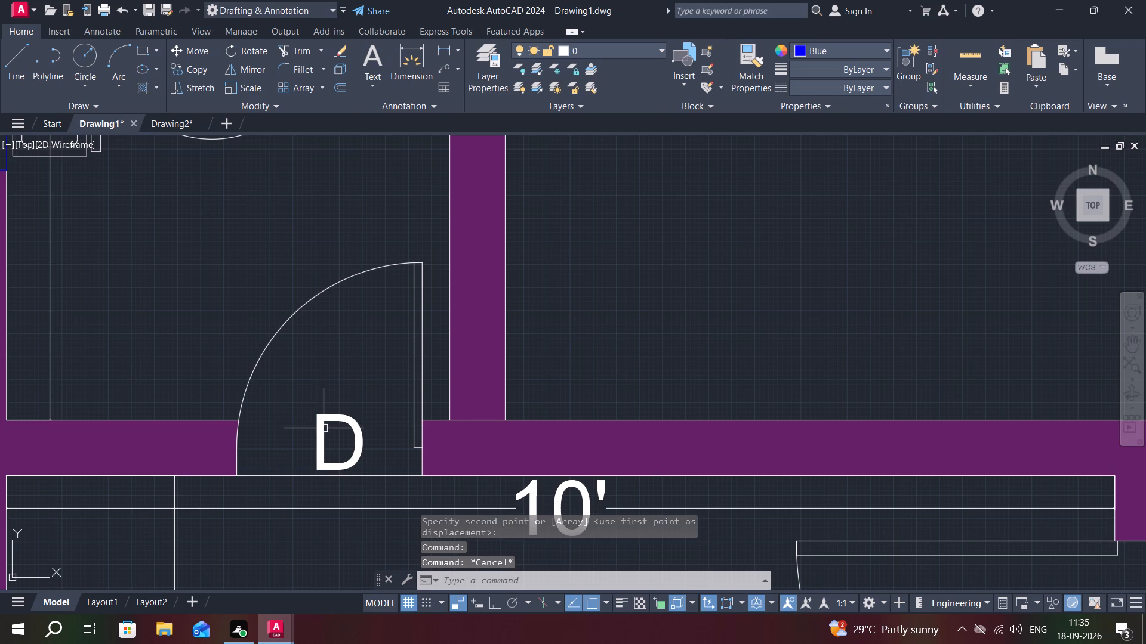
Copy the D label from the lower toilet door into the upper bedroom's door opening to the living/dining area.
key("space")
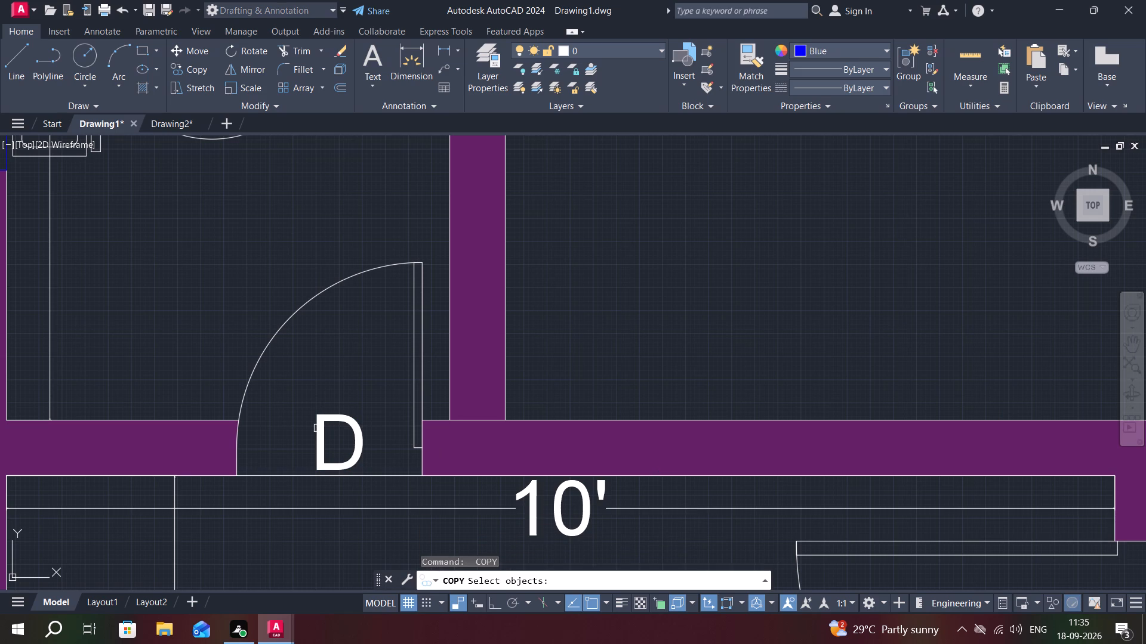
left_click(323, 431)
right_click(323, 428)
left_click(322, 425)
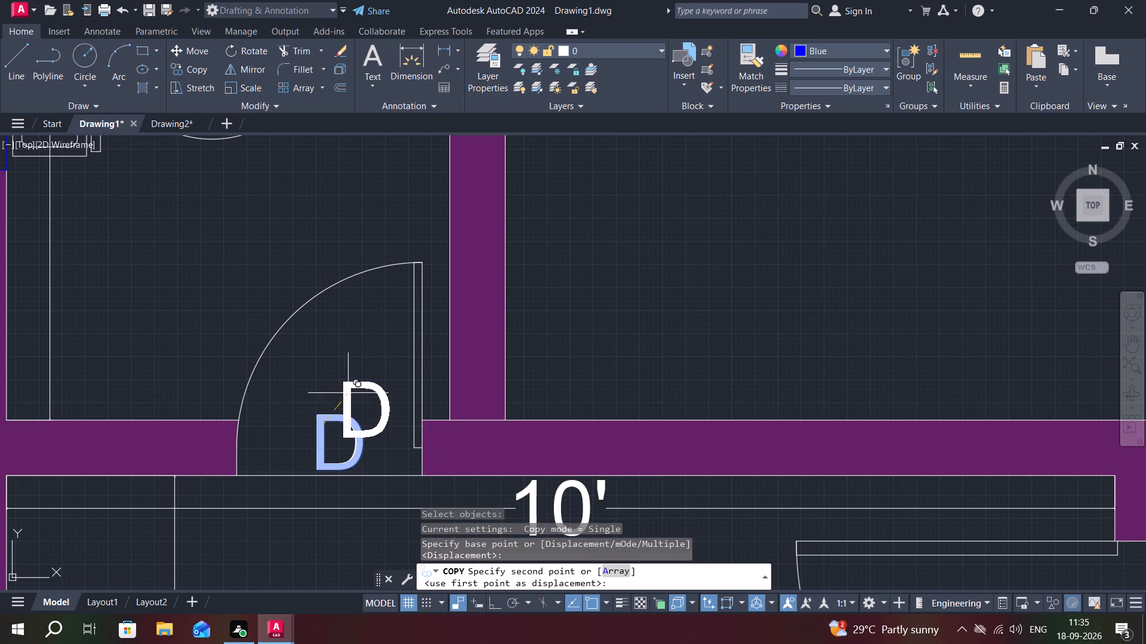
middle_click_drag(348, 391, 356, 643)
scroll(362, 594, "down", 3)
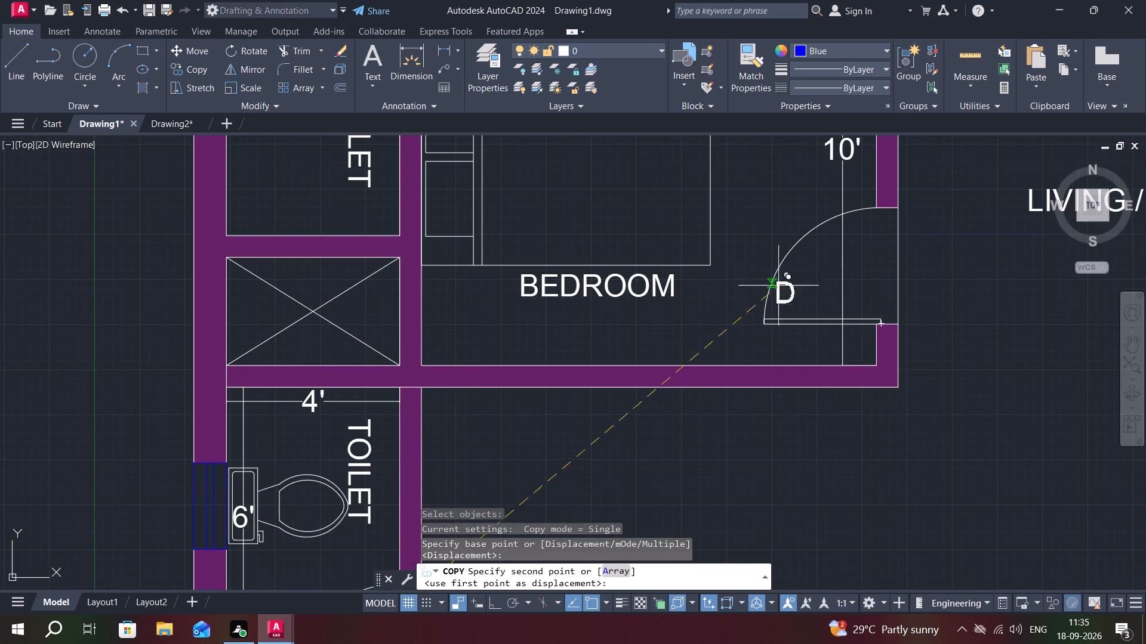
scroll(879, 257, "up", 2)
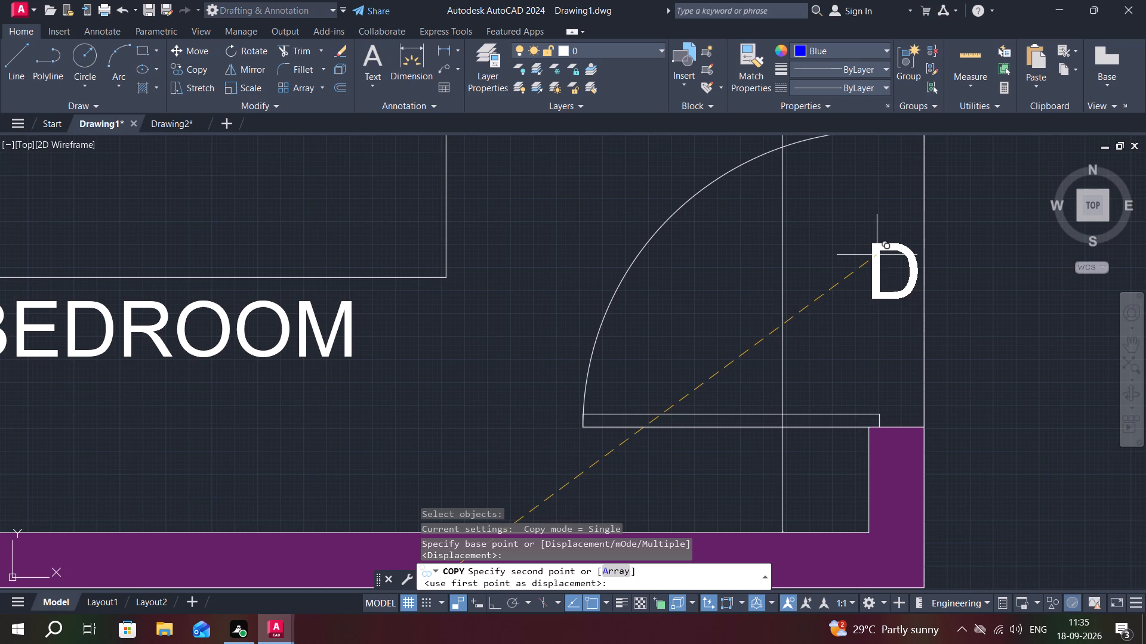
left_click(876, 251)
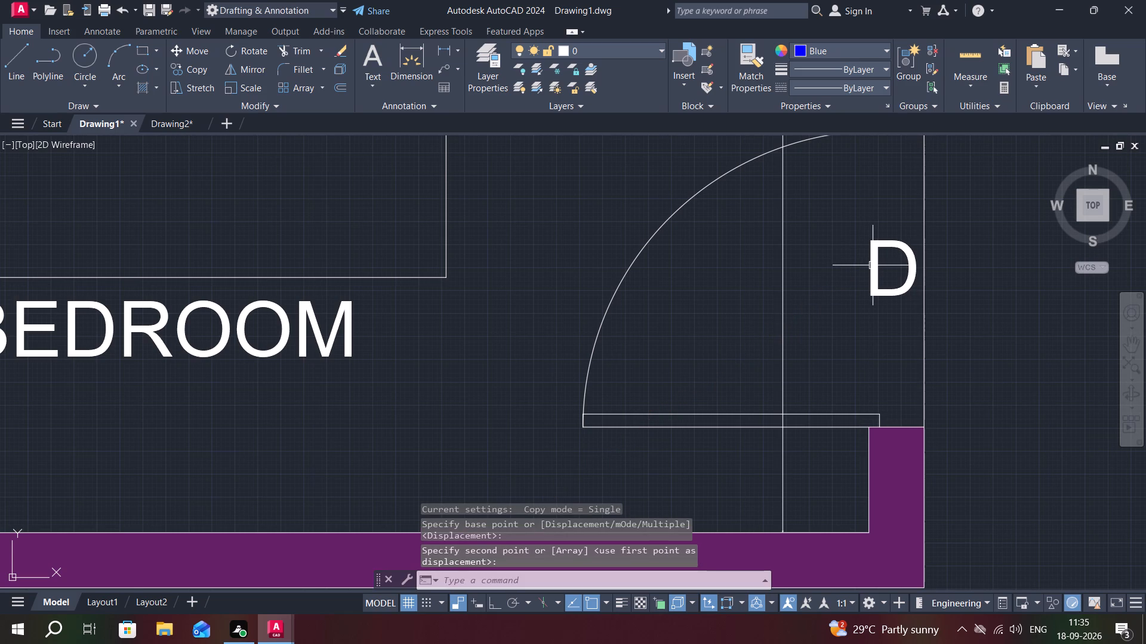
Copy the D label from the upper bedroom door into the upper toilet's door opening.
key("space")
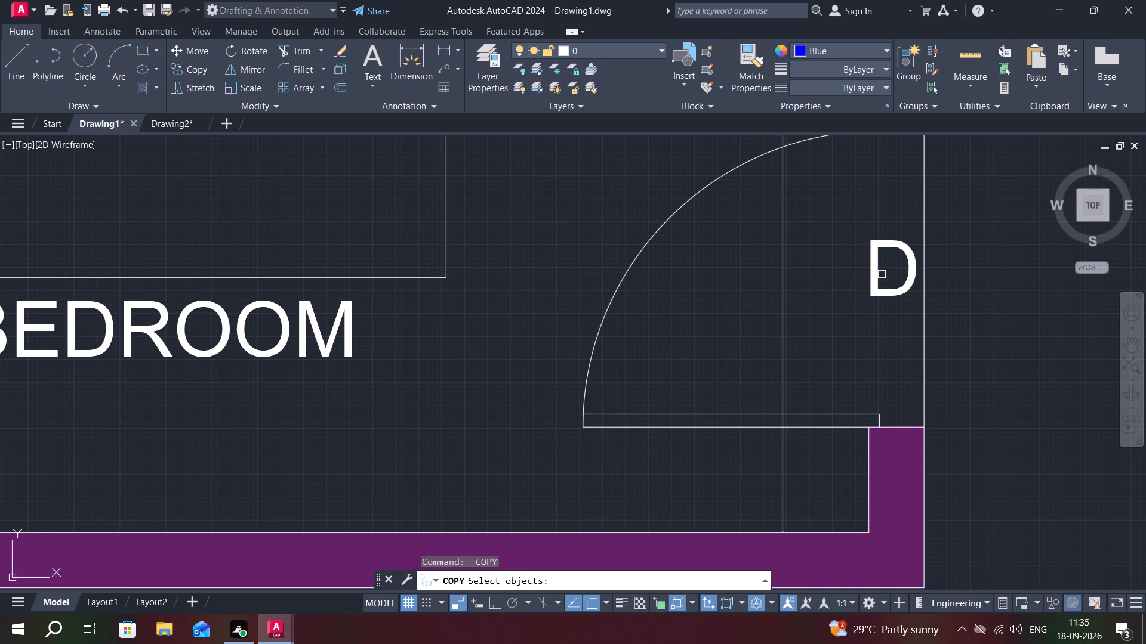
left_click(873, 271)
right_click(873, 271)
left_click(873, 271)
middle_click_drag(874, 272, 831, 361)
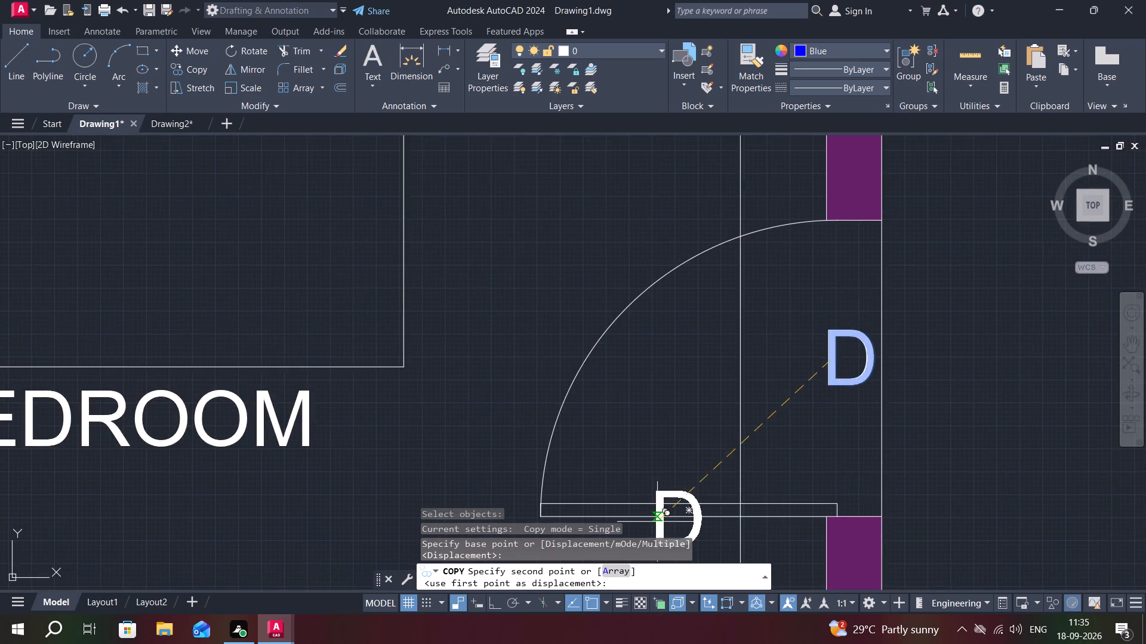
scroll(660, 518, "down", 3)
scroll(698, 431, "down", 1)
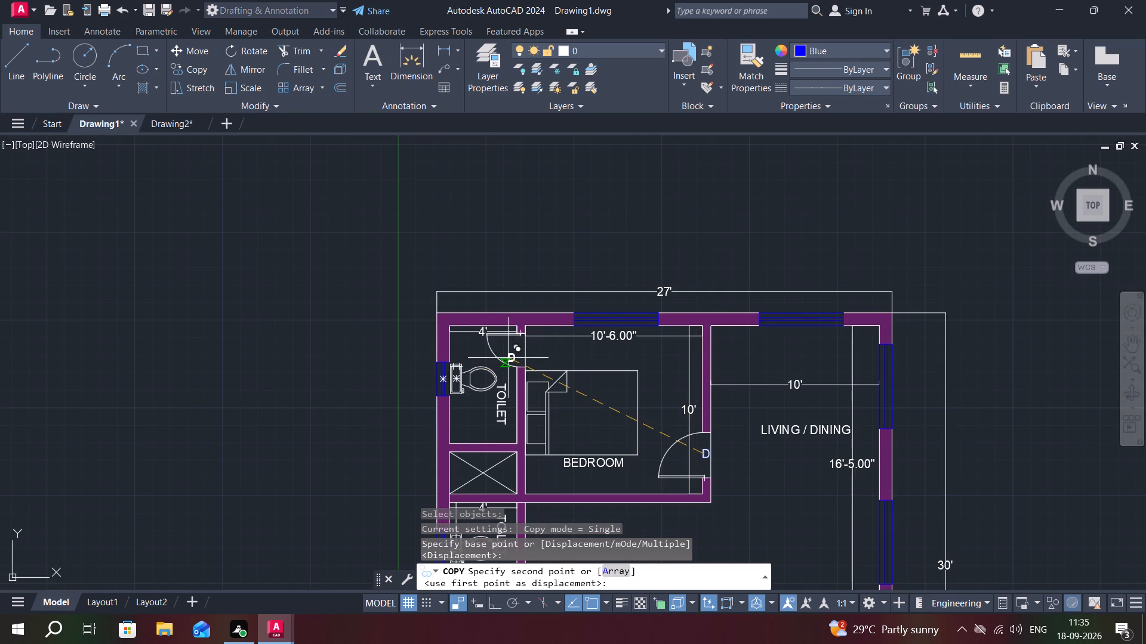
scroll(514, 354, "up", 4)
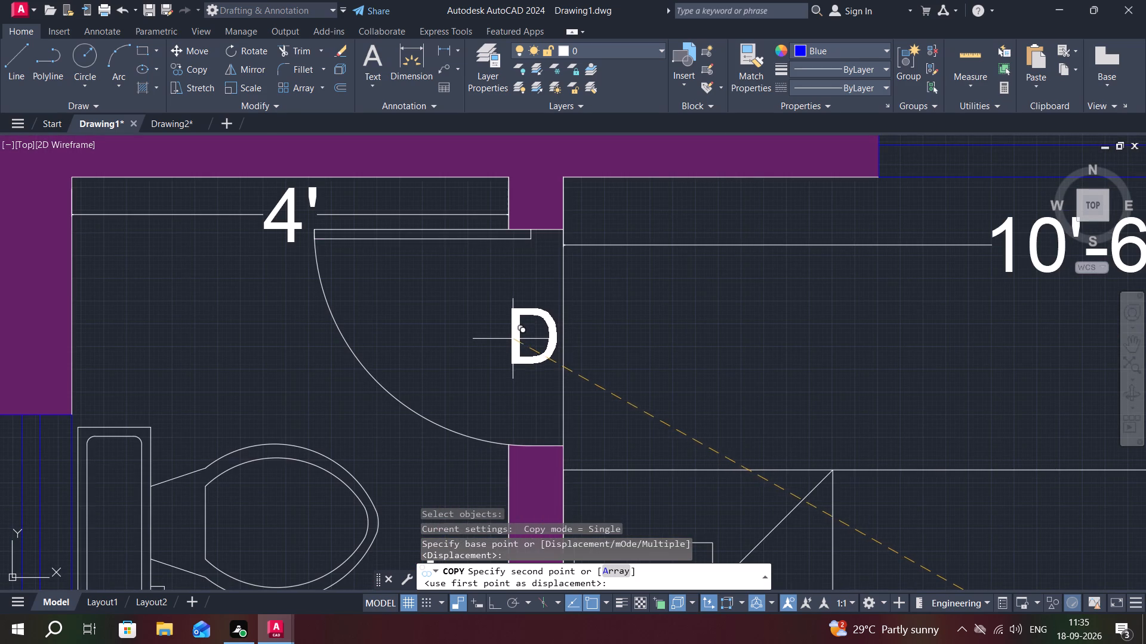
left_click(513, 337)
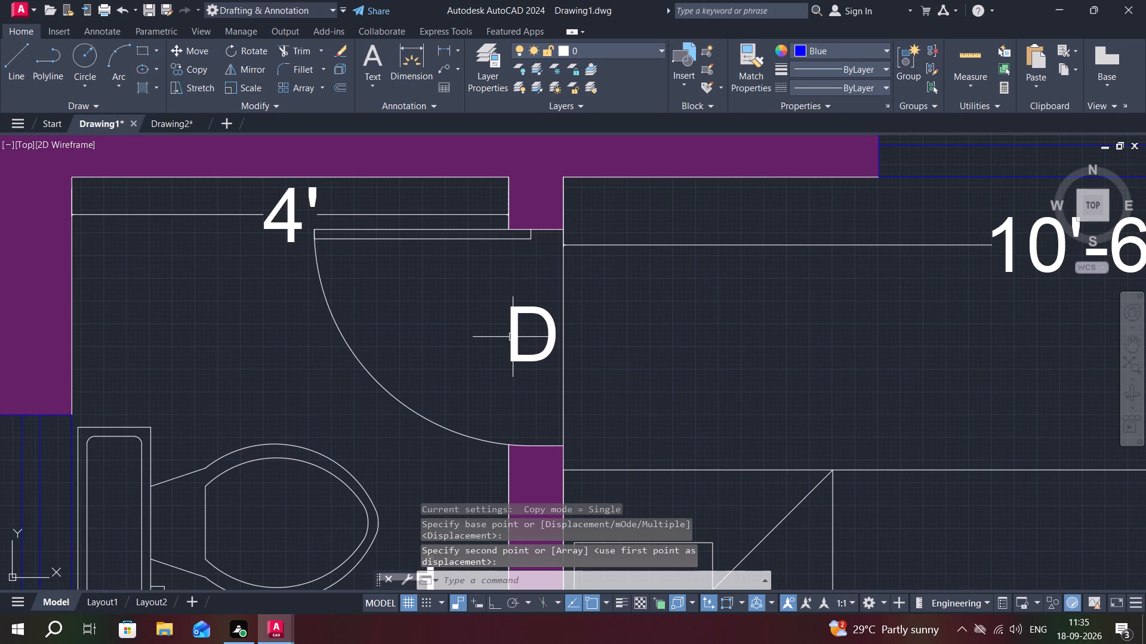
key("Escape")
Copy the D label from the upper toilet door into the door opening between the living area and the sit-out.
key("space")
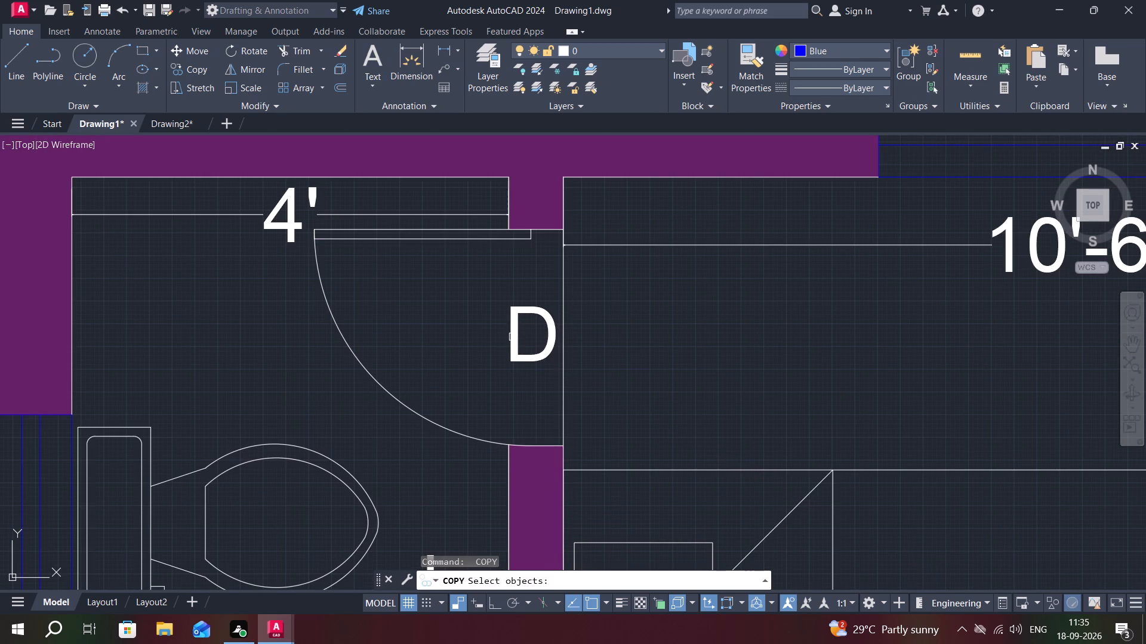
left_click(513, 342)
right_click(513, 342)
left_click(513, 342)
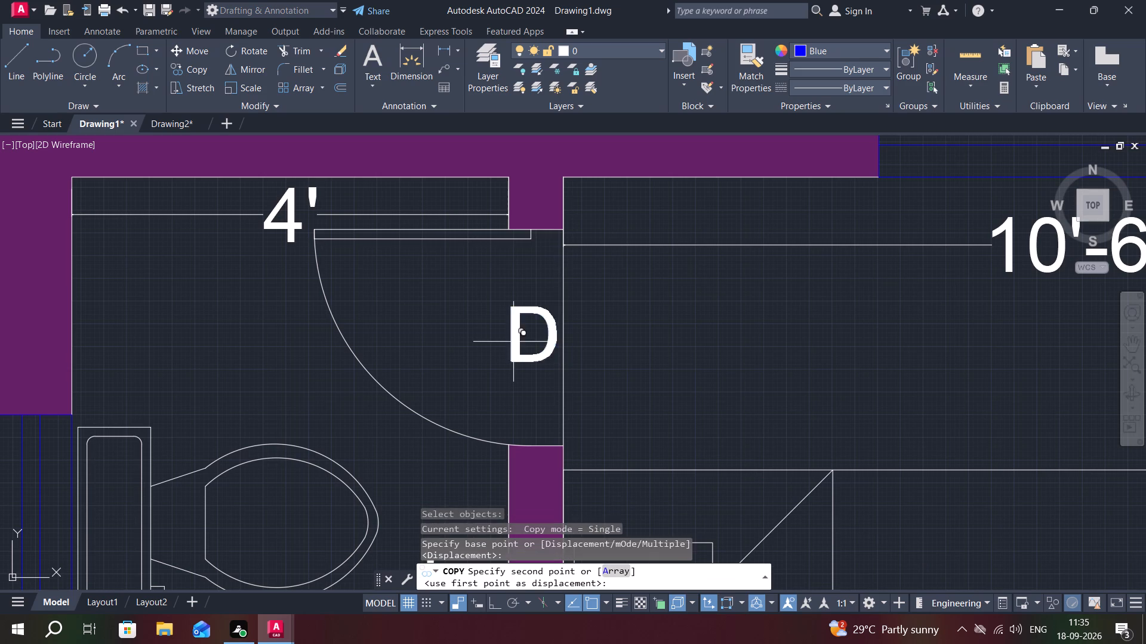
scroll(516, 345, "down", 2)
scroll(562, 370, "down", 4)
middle_click_drag(673, 448, 672, 448)
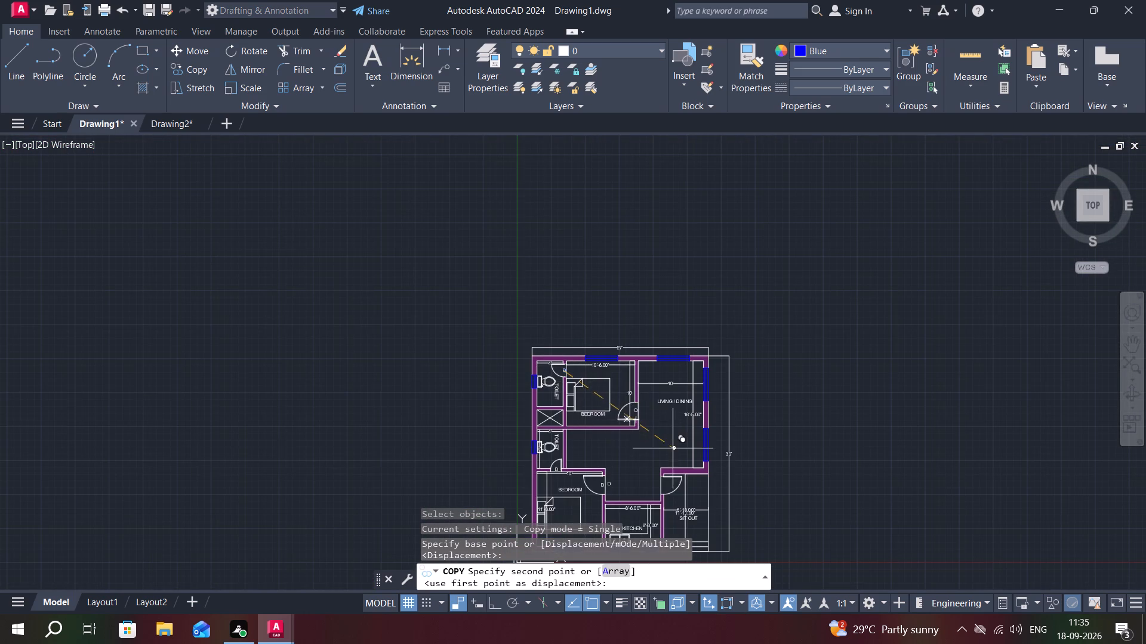
middle_click_drag(672, 448, 646, 291)
scroll(635, 331, "up", 2)
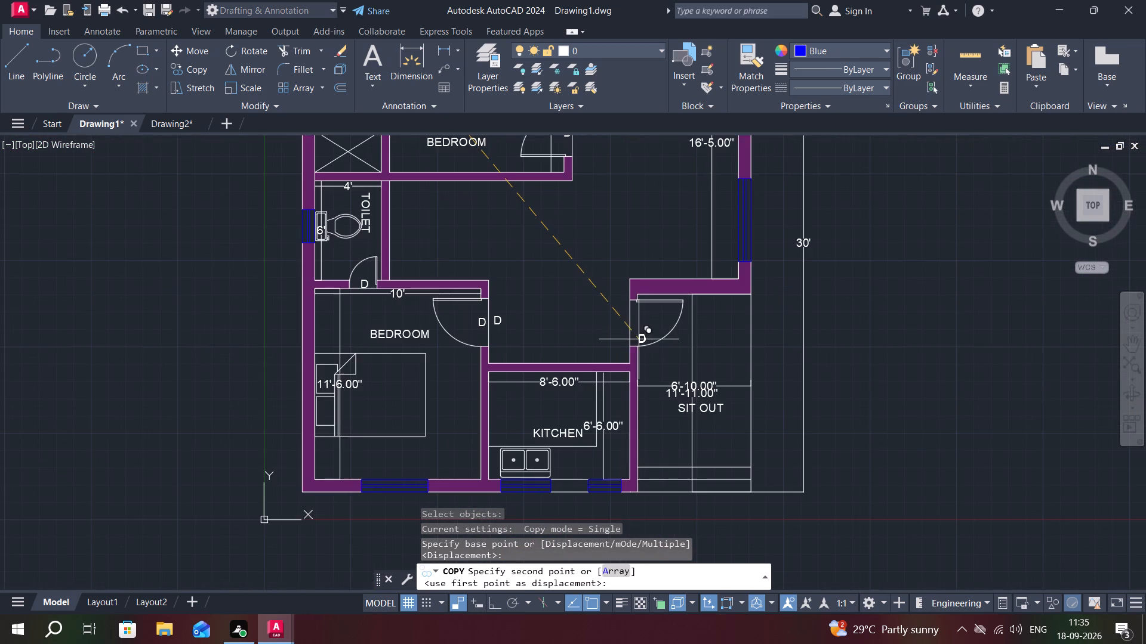
scroll(636, 335, "up", 2)
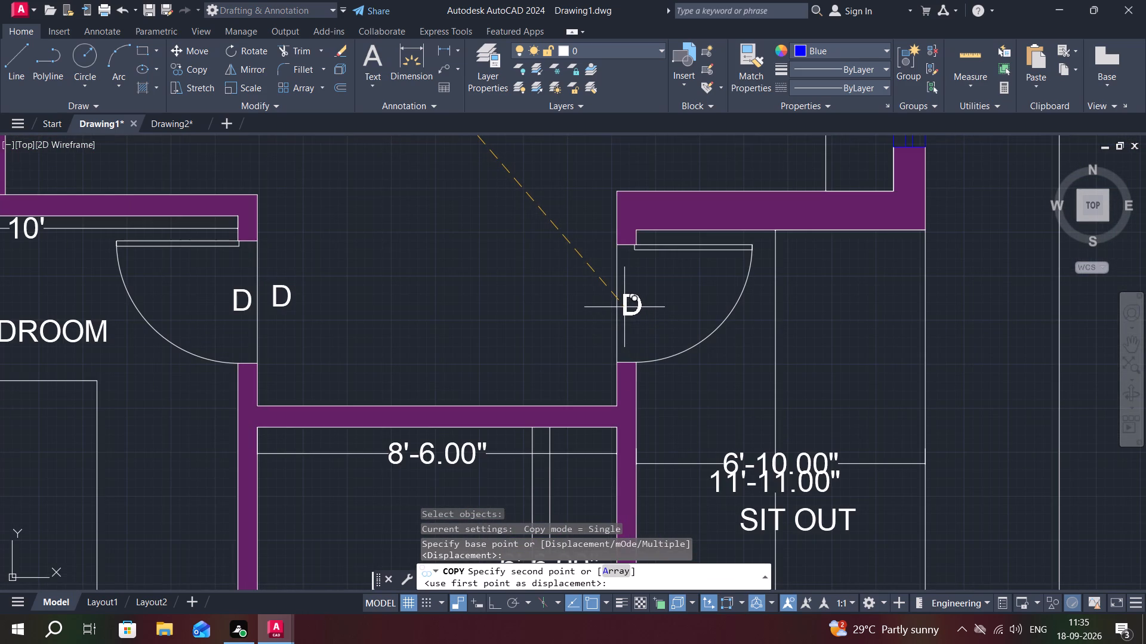
left_click(623, 305)
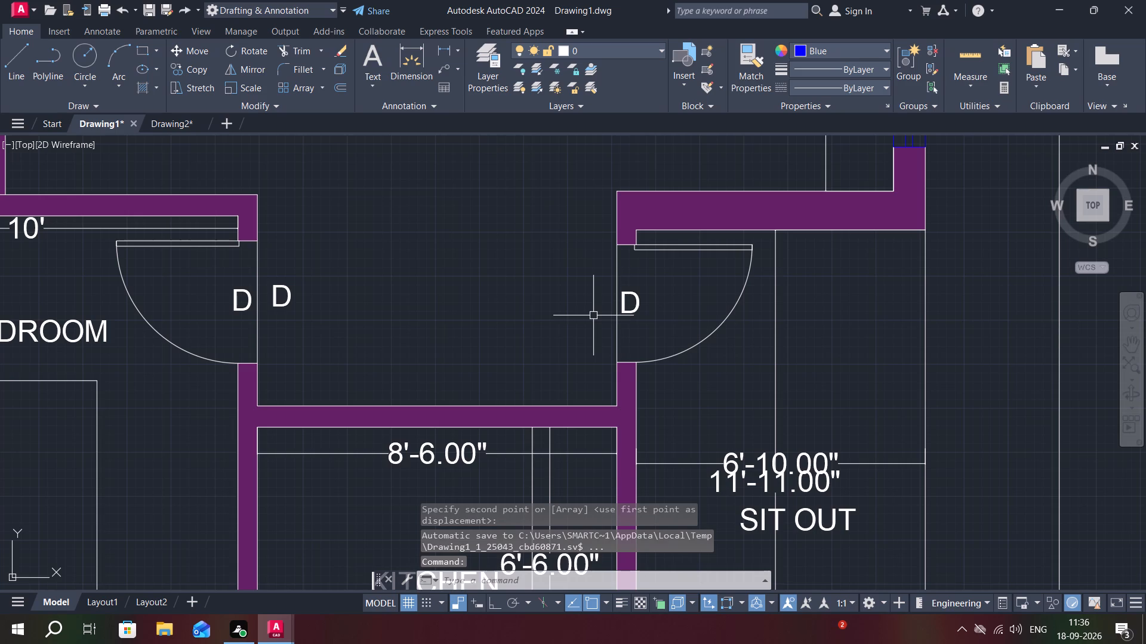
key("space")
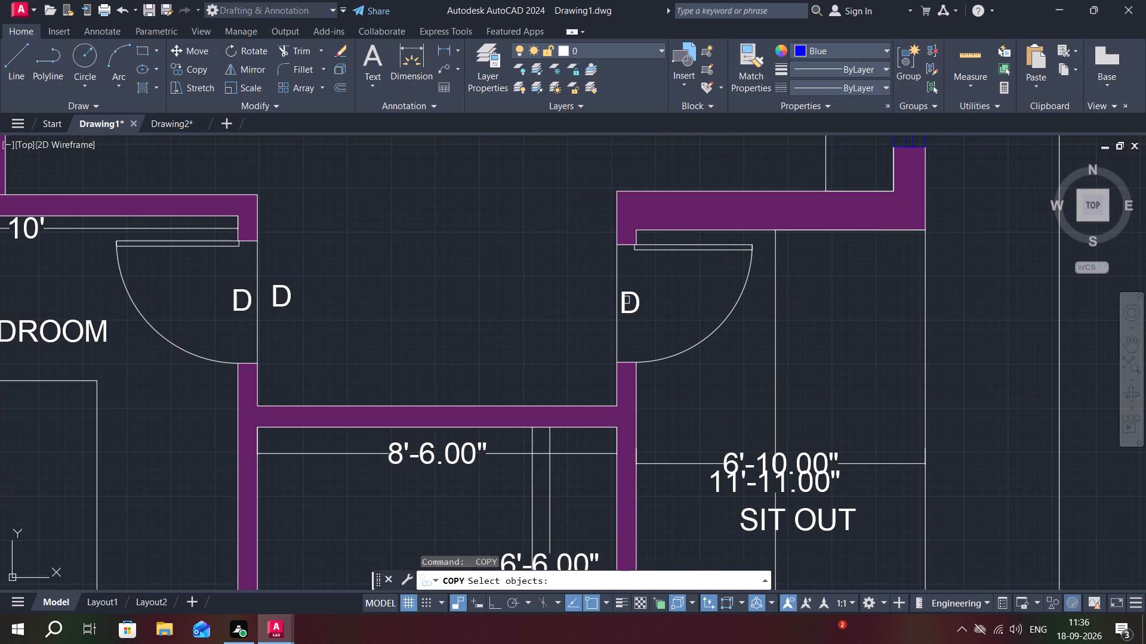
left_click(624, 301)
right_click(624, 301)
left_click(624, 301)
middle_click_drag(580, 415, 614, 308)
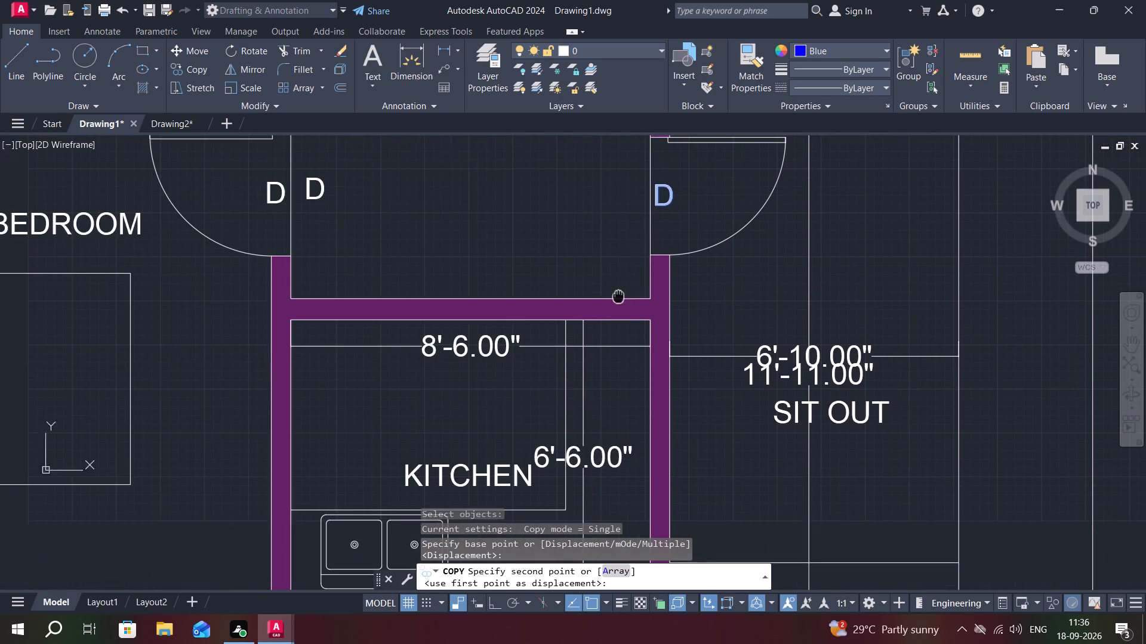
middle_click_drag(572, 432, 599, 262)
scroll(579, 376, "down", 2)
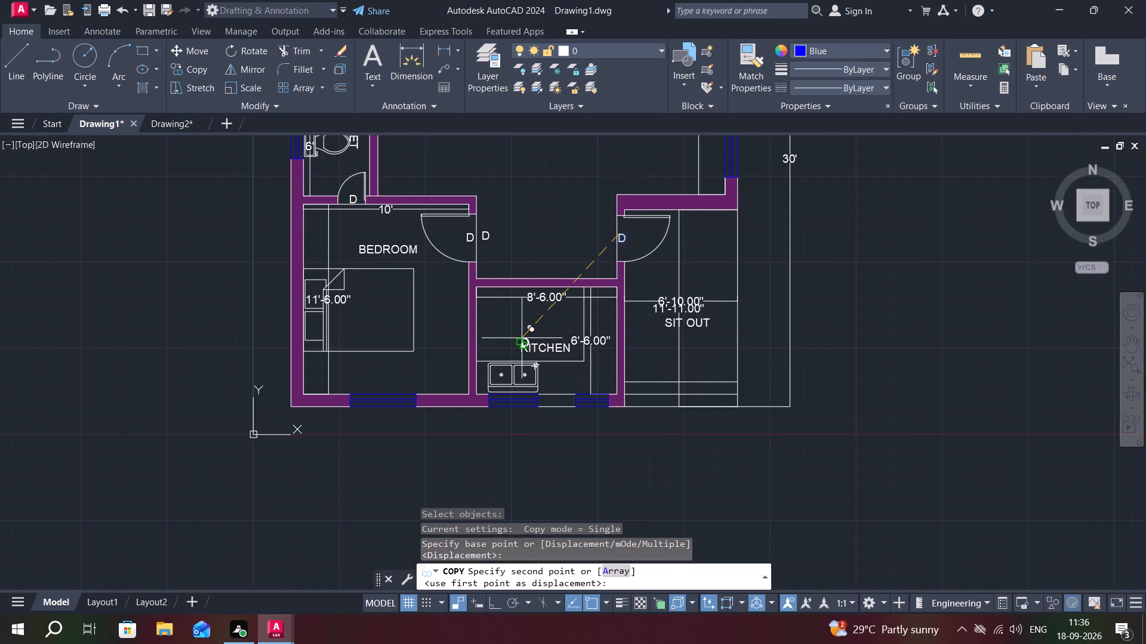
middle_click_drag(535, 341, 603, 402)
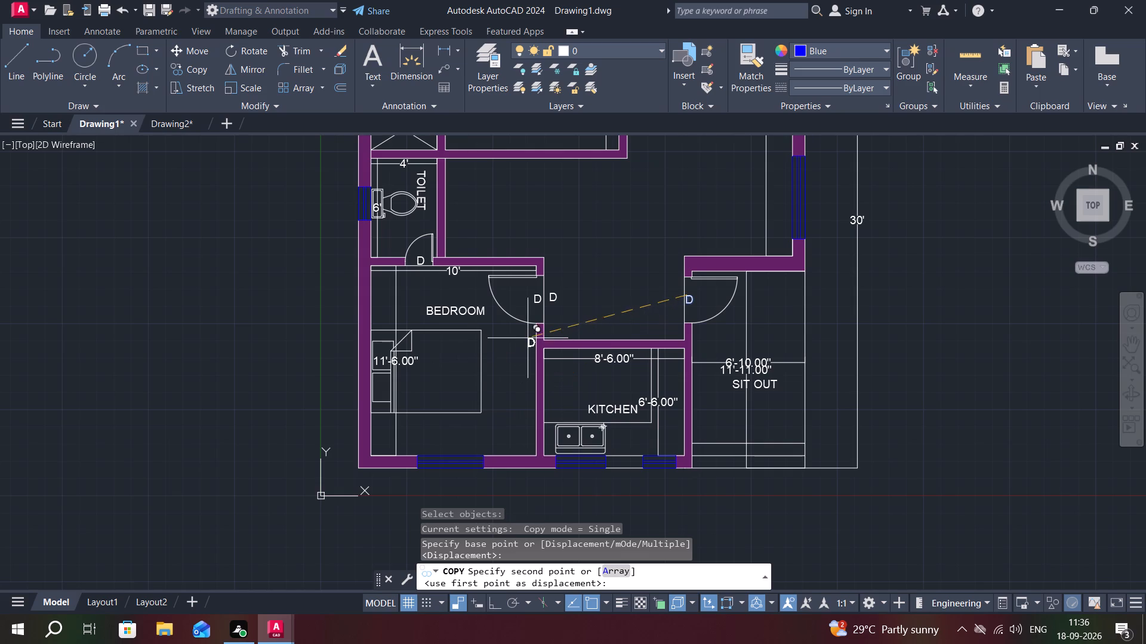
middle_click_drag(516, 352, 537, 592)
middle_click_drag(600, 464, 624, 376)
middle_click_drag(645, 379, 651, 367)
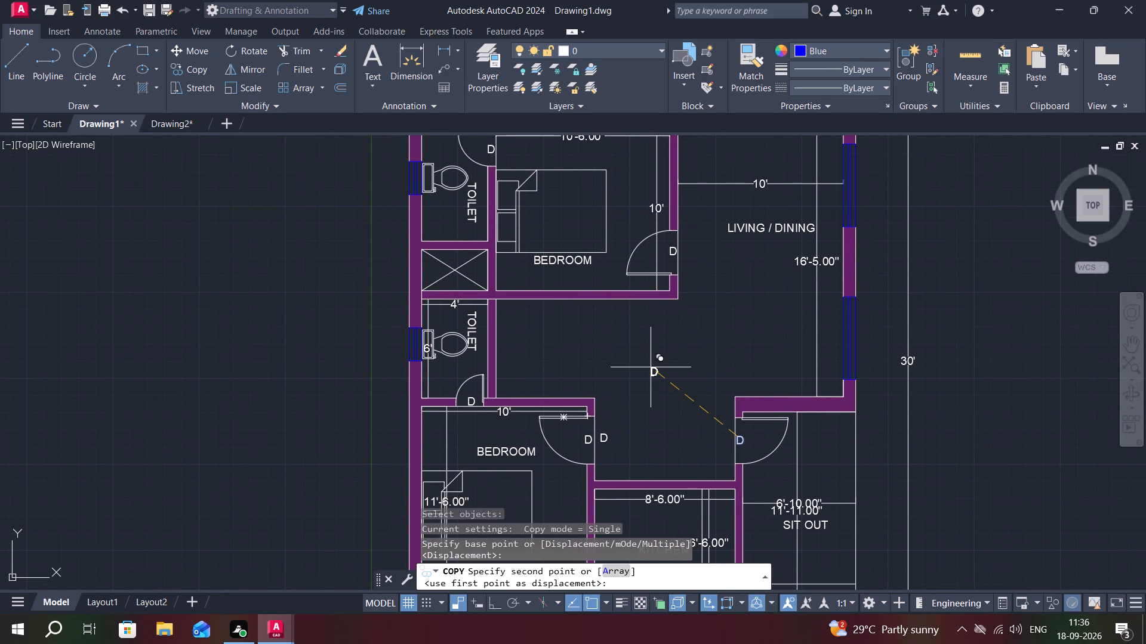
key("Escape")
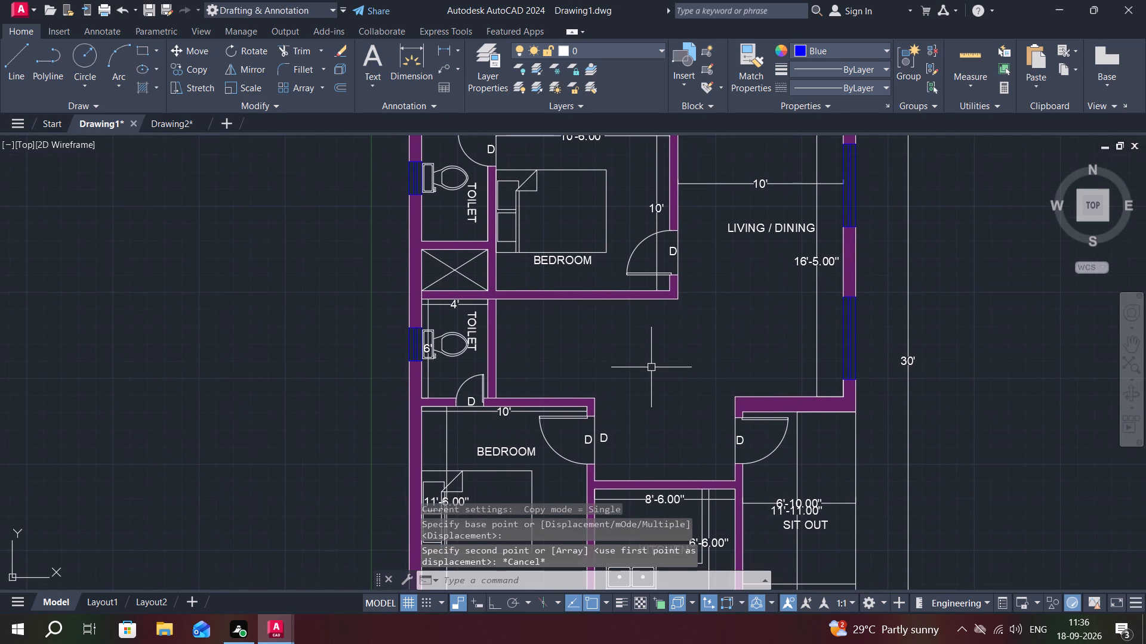
Delete the spare D label standing in the hall just outside the lower bedroom's door opening.
scroll(601, 450, "up", 1)
left_click(609, 431)
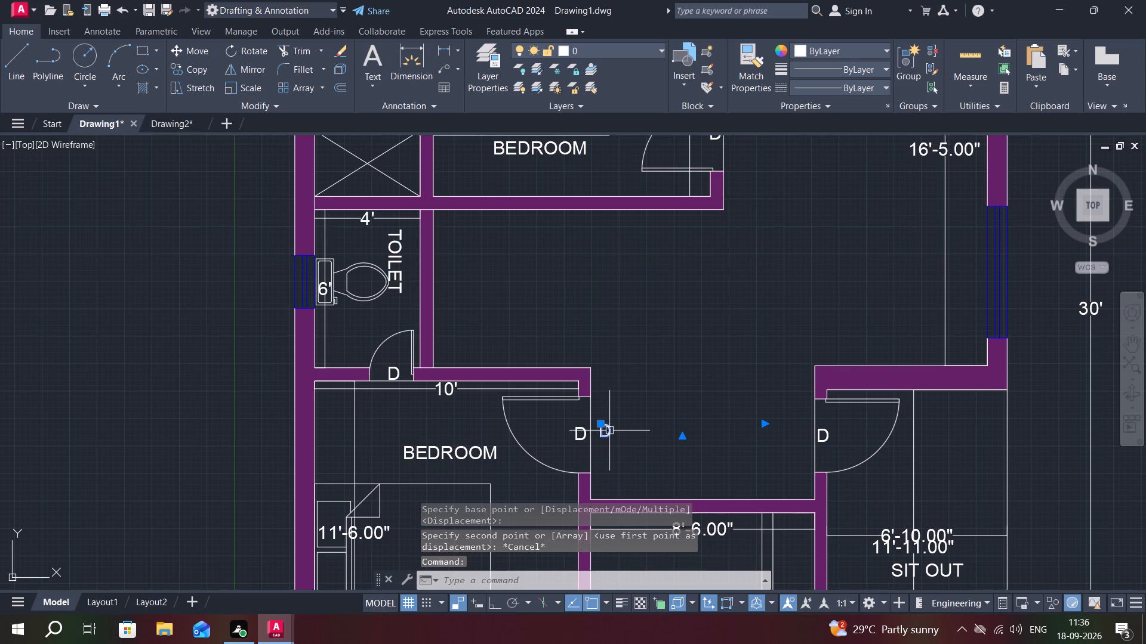
key("Delete")
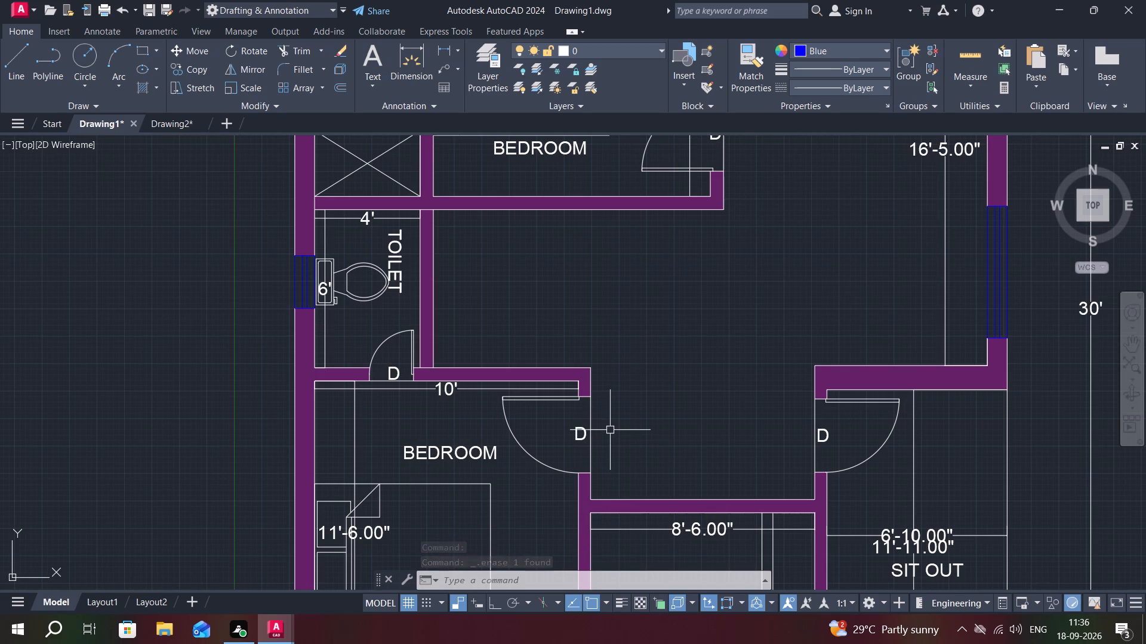
Move the sit-out's 6'-10.00" dimension straight up, clear of the 11'-11.00" dimension text.
middle_click_drag(684, 470, 700, 446)
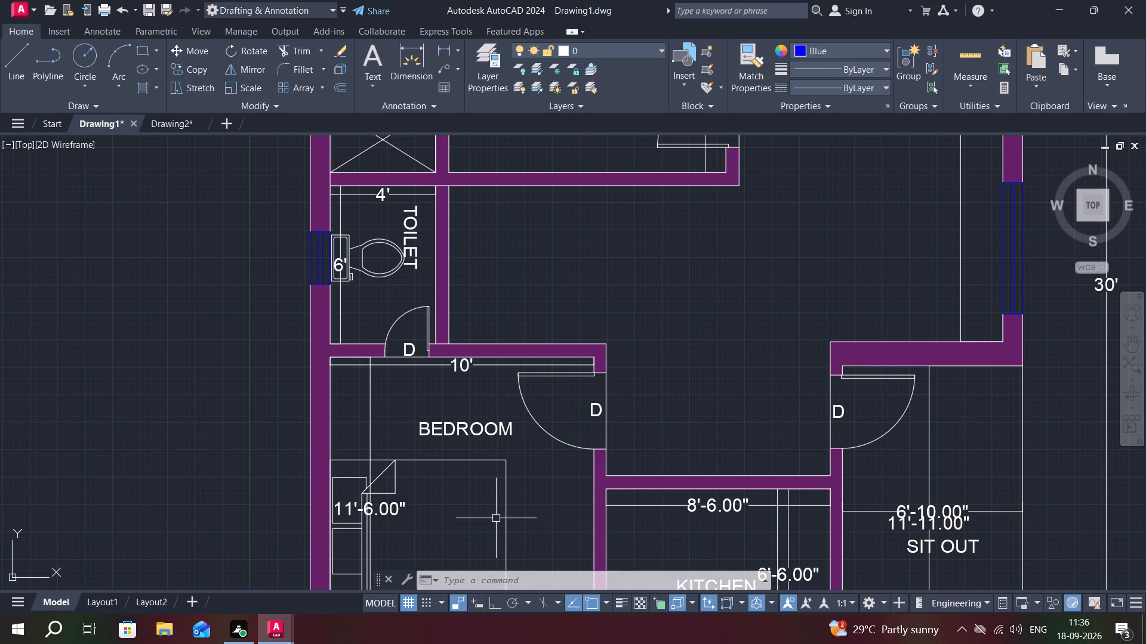
middle_click_drag(497, 518, 529, 516)
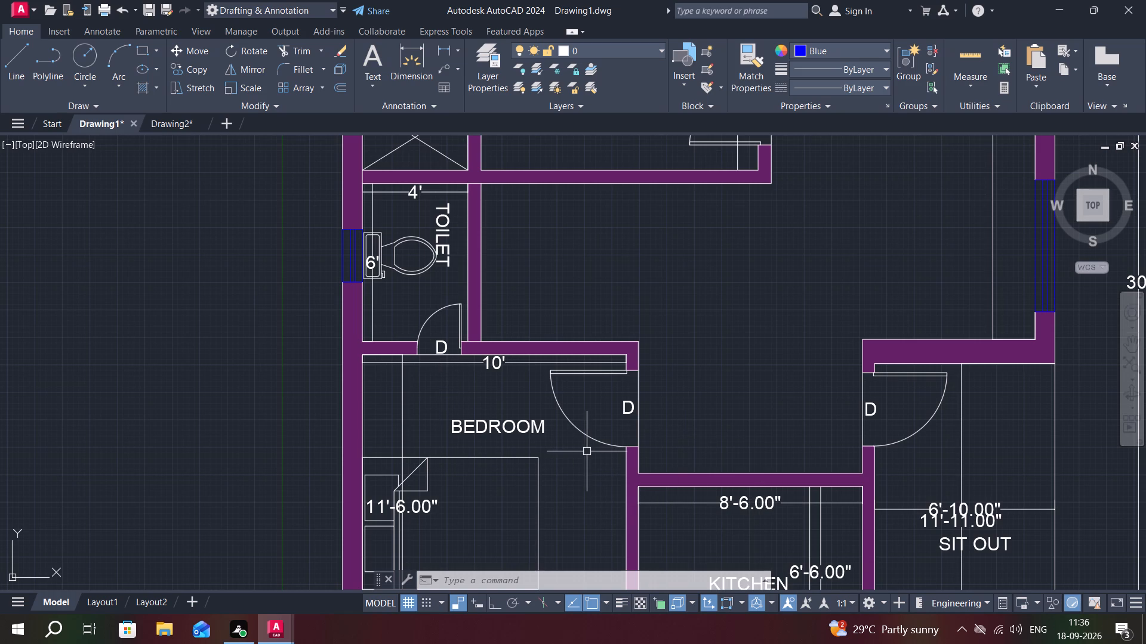
middle_click_drag(587, 451, 644, 442)
scroll(652, 473, "down", 1)
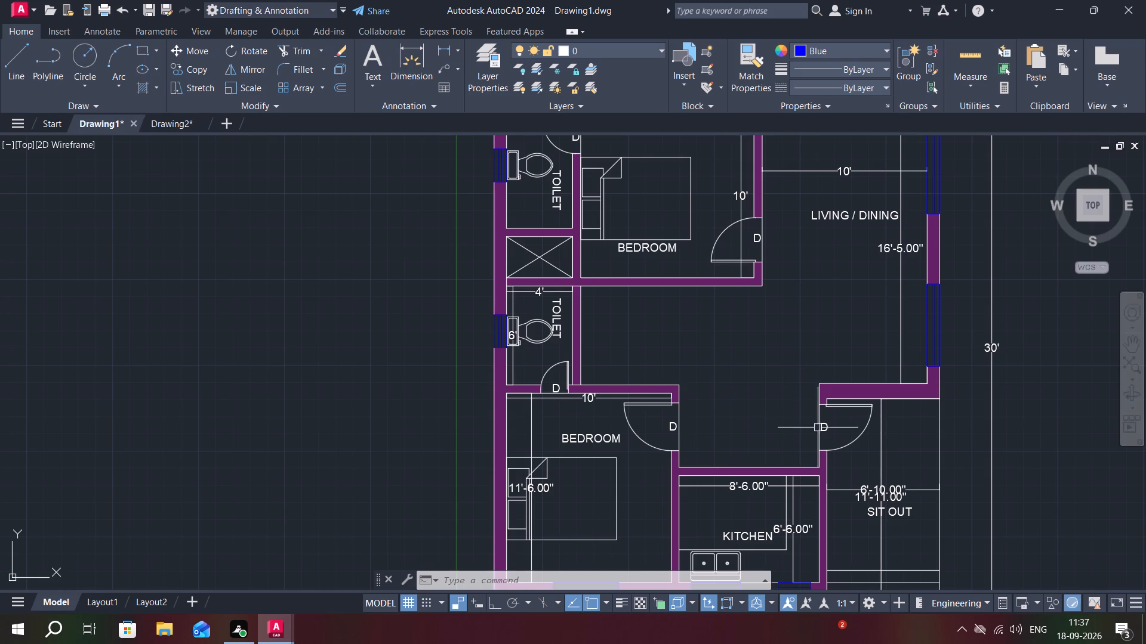
scroll(765, 414, "up", 1)
middle_click_drag(764, 414, 691, 377)
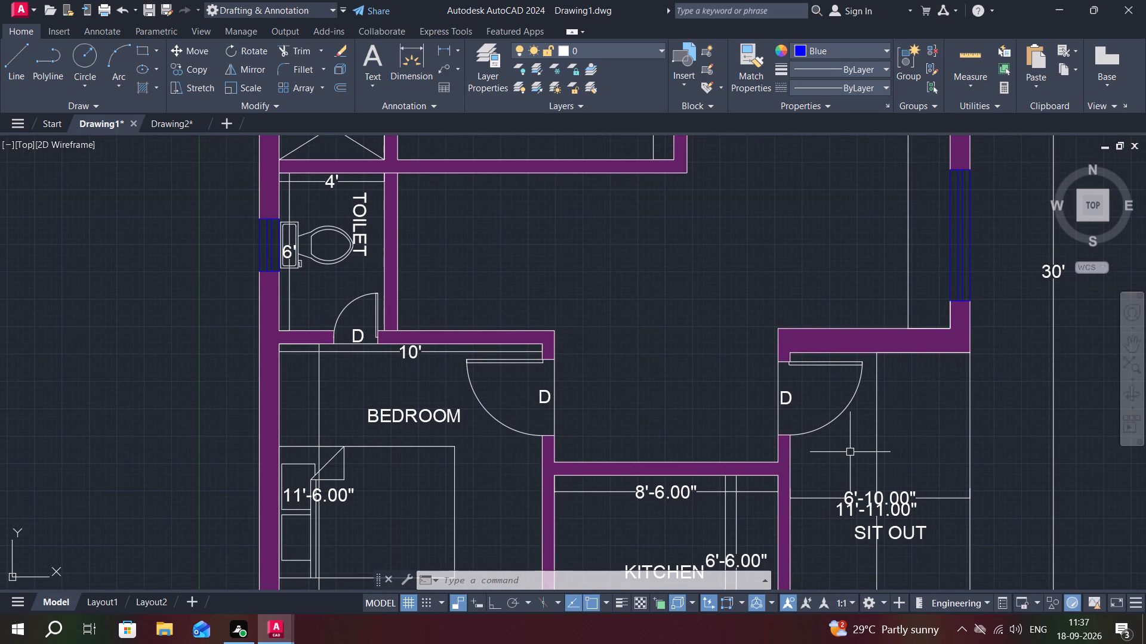
middle_click_drag(852, 510, 851, 464)
scroll(851, 464, "up", 3)
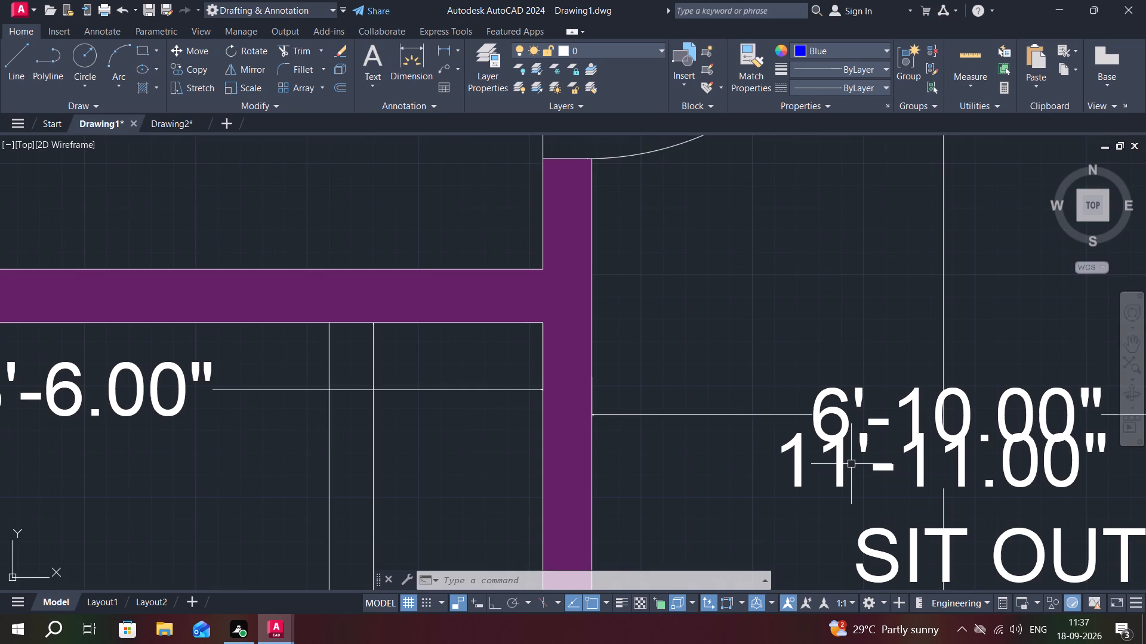
middle_click_drag(849, 464, 806, 442)
left_click(800, 404)
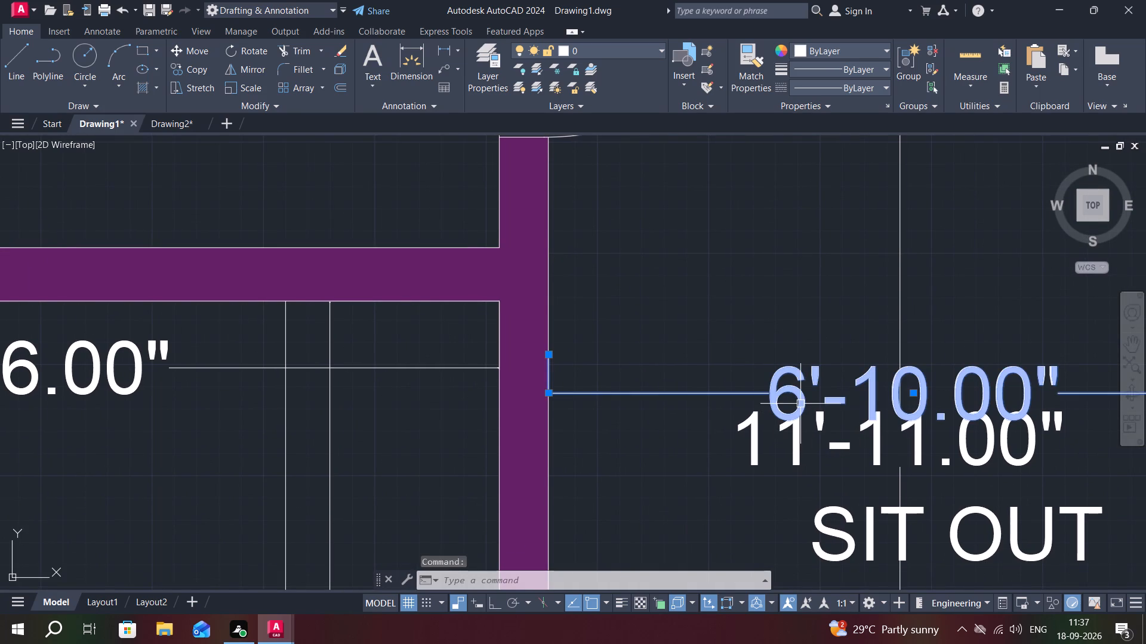
type("M")
key("space")
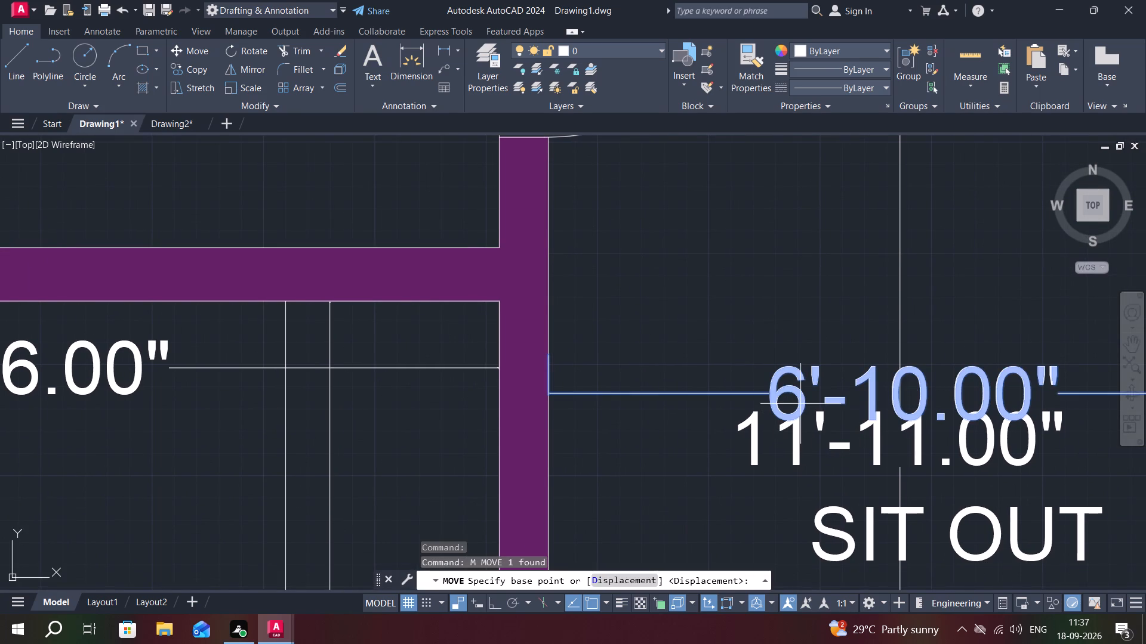
left_click(800, 404)
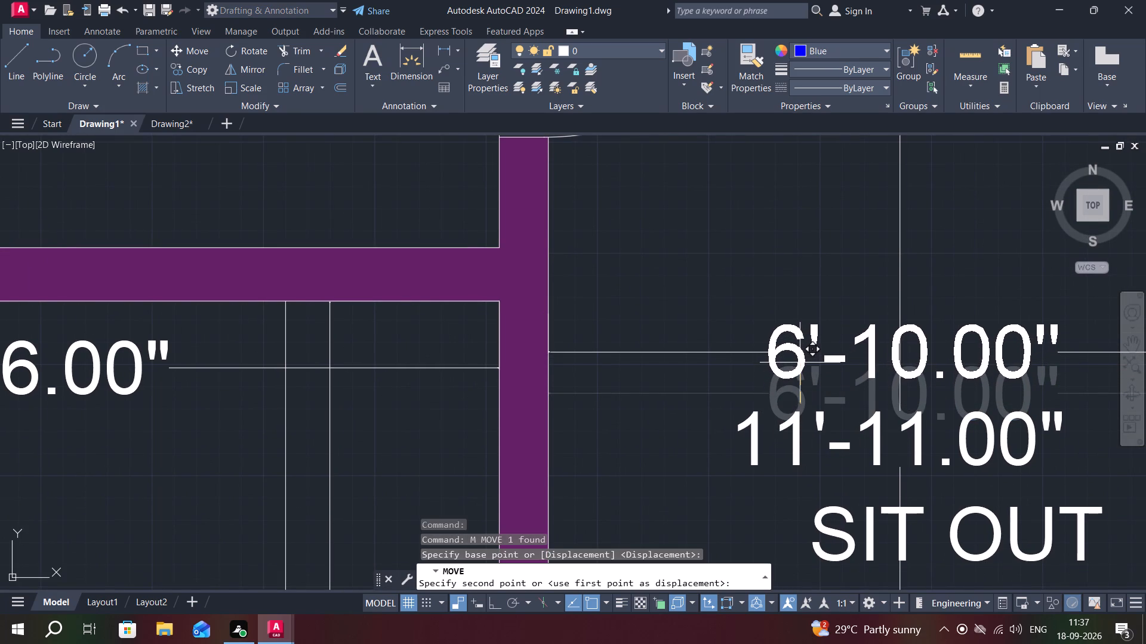
left_click(800, 363)
Hatch the empty segment of the kitchen's outer wall between its two windows with the solid fill in colour 100,33,101.
scroll(694, 412, "down", 2)
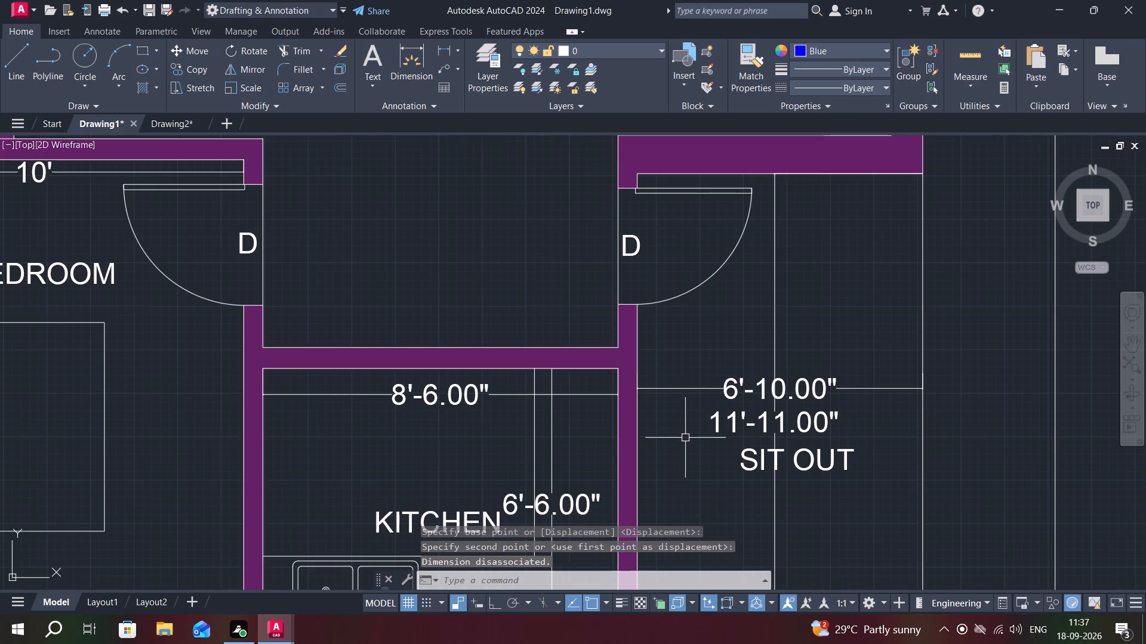
middle_click_drag(686, 438, 714, 391)
scroll(725, 429, "down", 3)
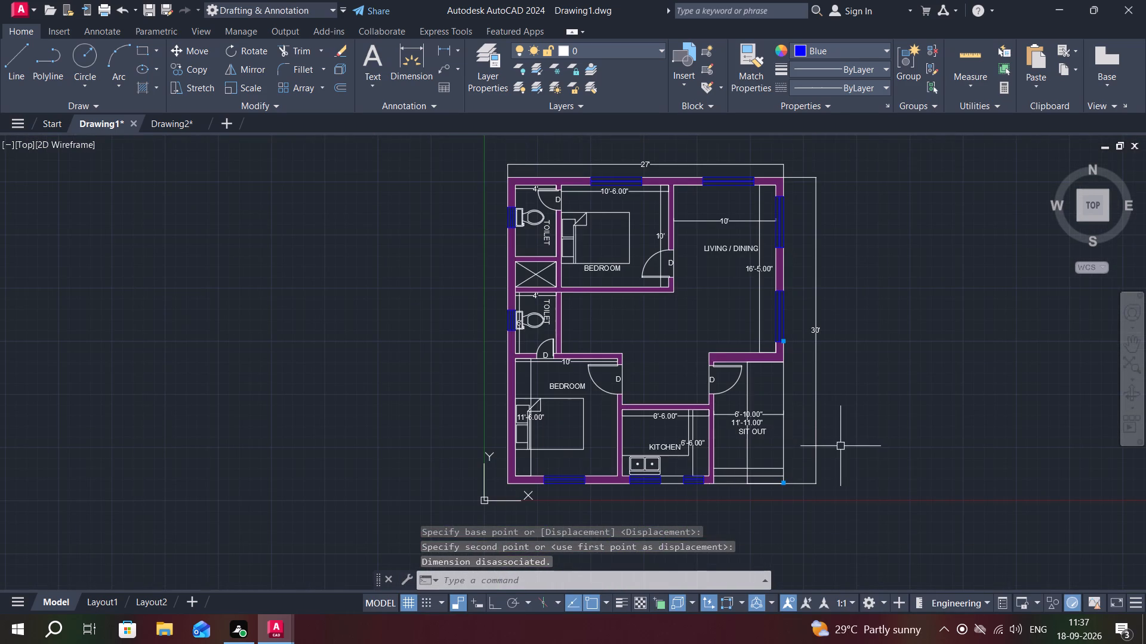
middle_click_drag(919, 495, 934, 488)
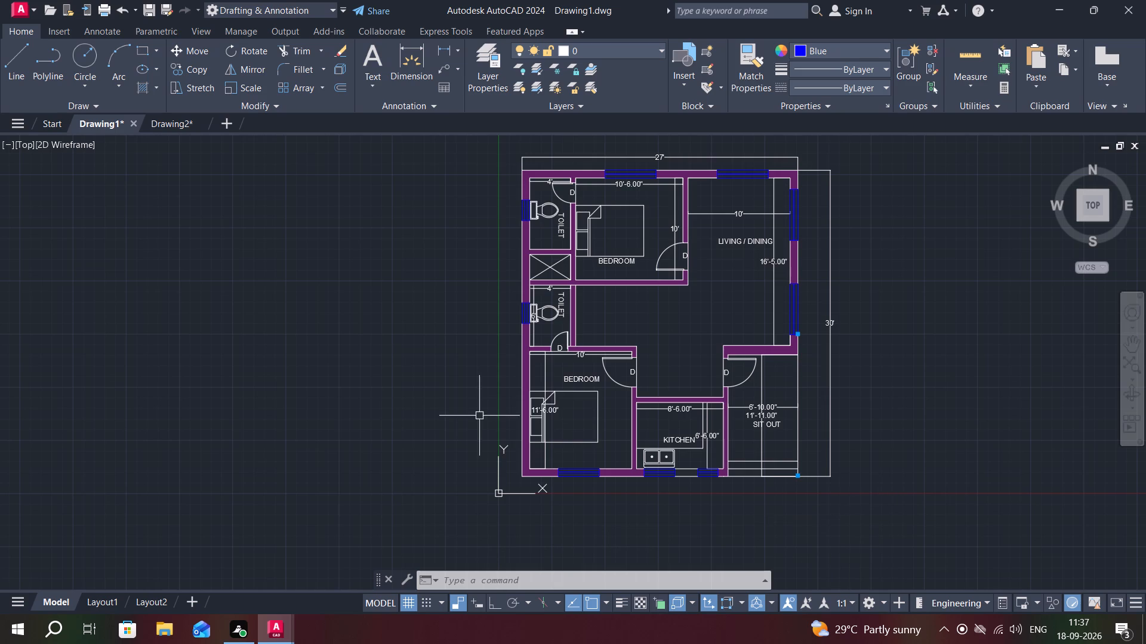
scroll(683, 482, "up", 3)
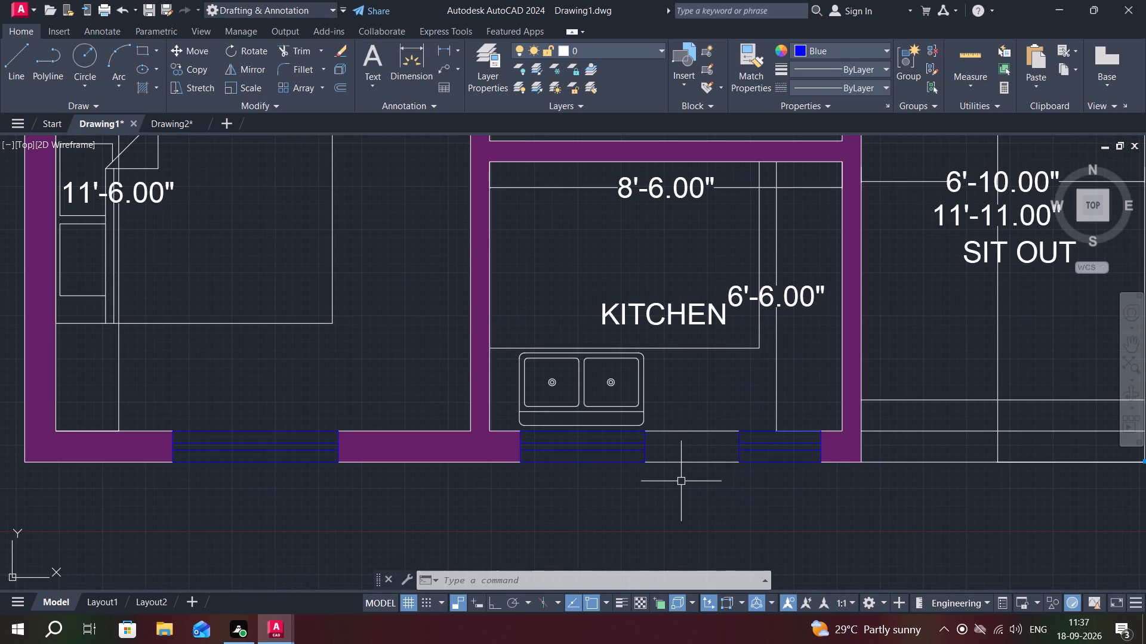
type("H")
key("space")
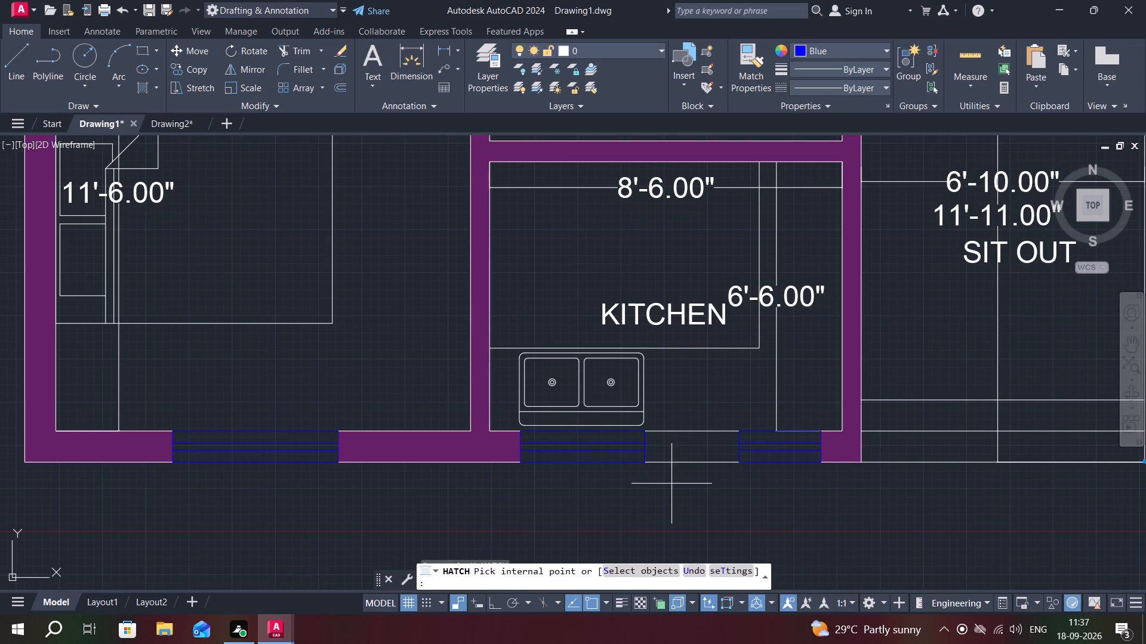
left_click(679, 448)
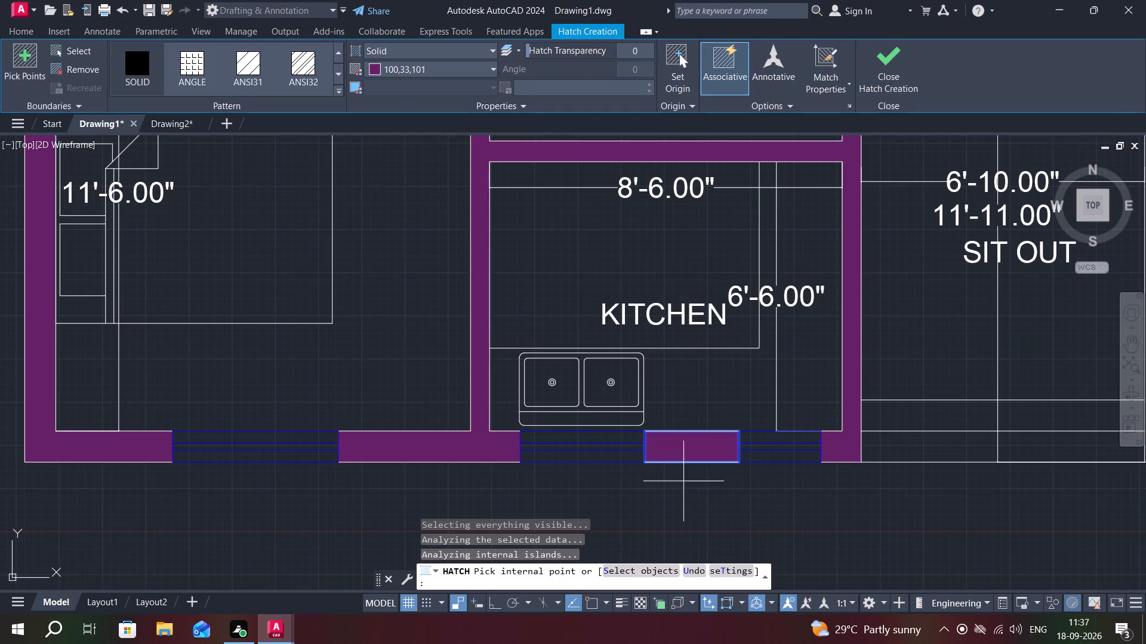
left_click(904, 451)
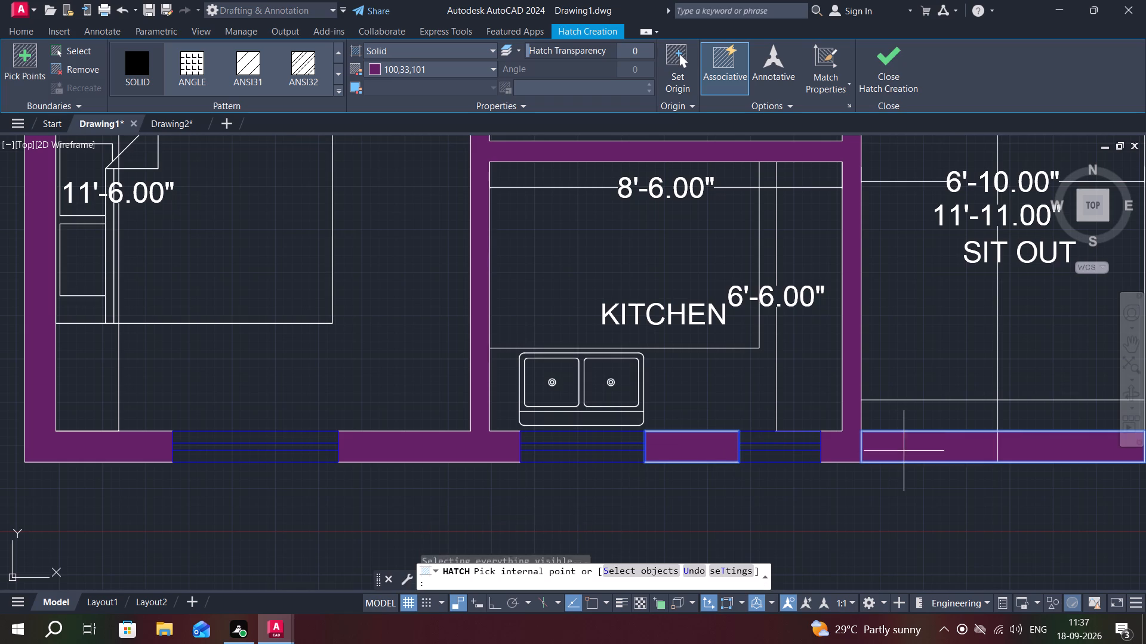
key("ctrl+z")
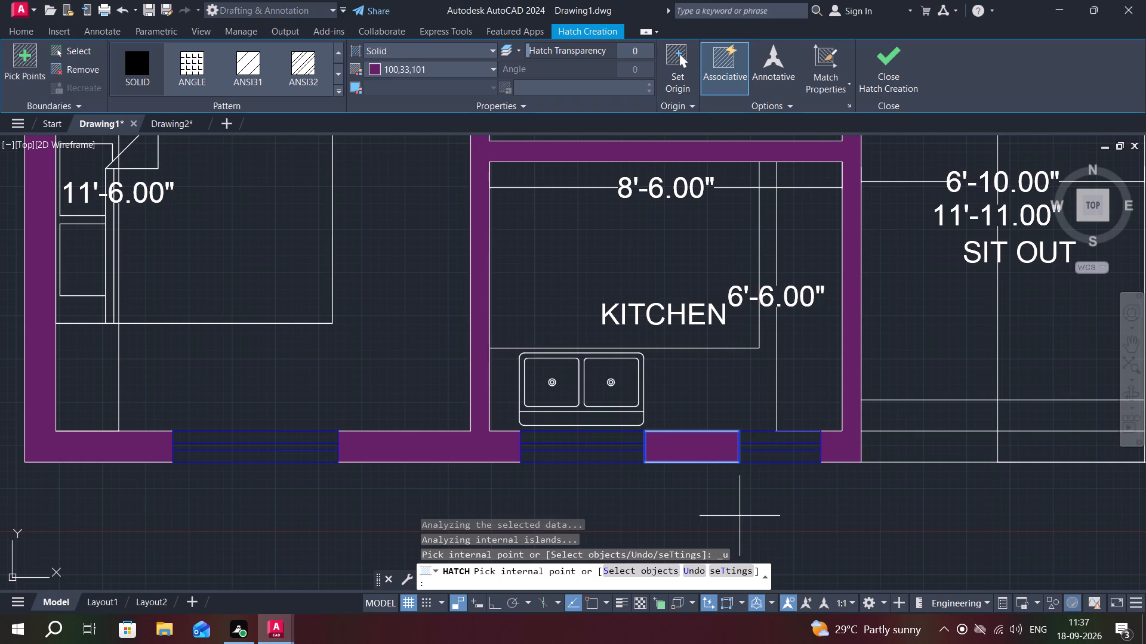
scroll(761, 457, "down", 2)
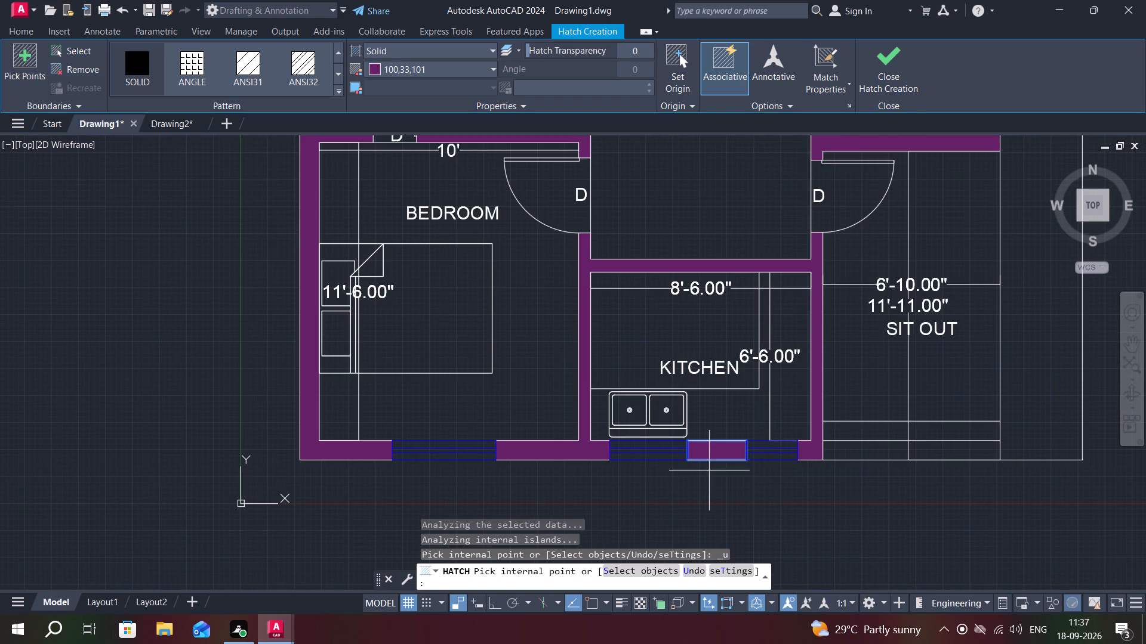
scroll(752, 480, "down", 3)
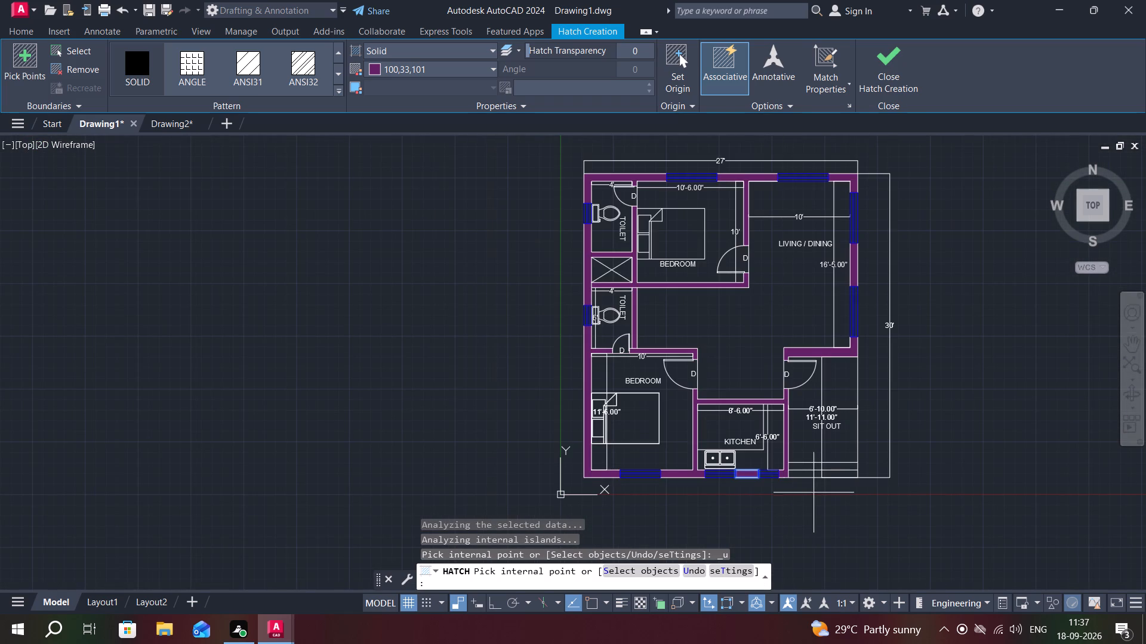
key("Escape")
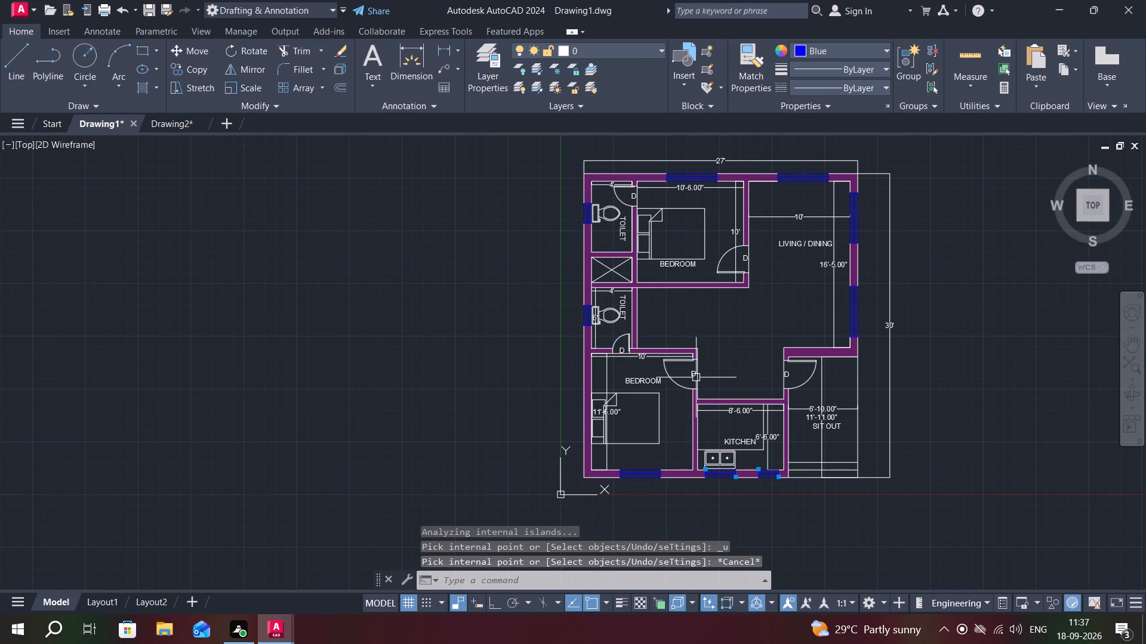
Copy the D label from the lower bedroom's door opening into the open hall space just outside that door.
scroll(695, 378, "up", 3)
type("CO")
key("space")
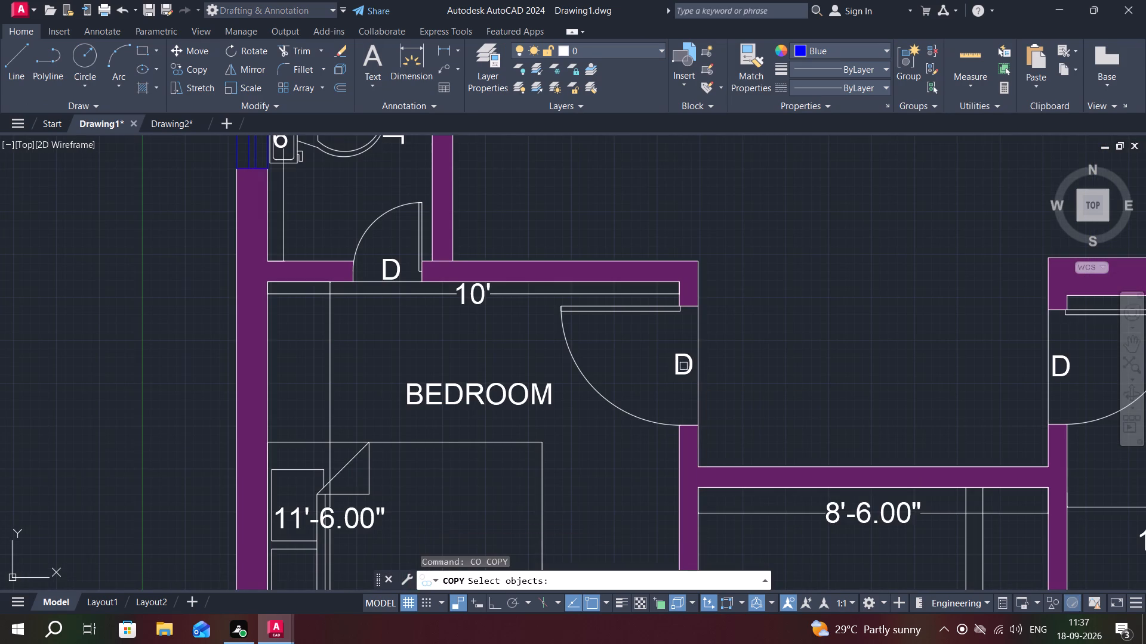
left_click(688, 370)
right_click(687, 370)
left_click(687, 370)
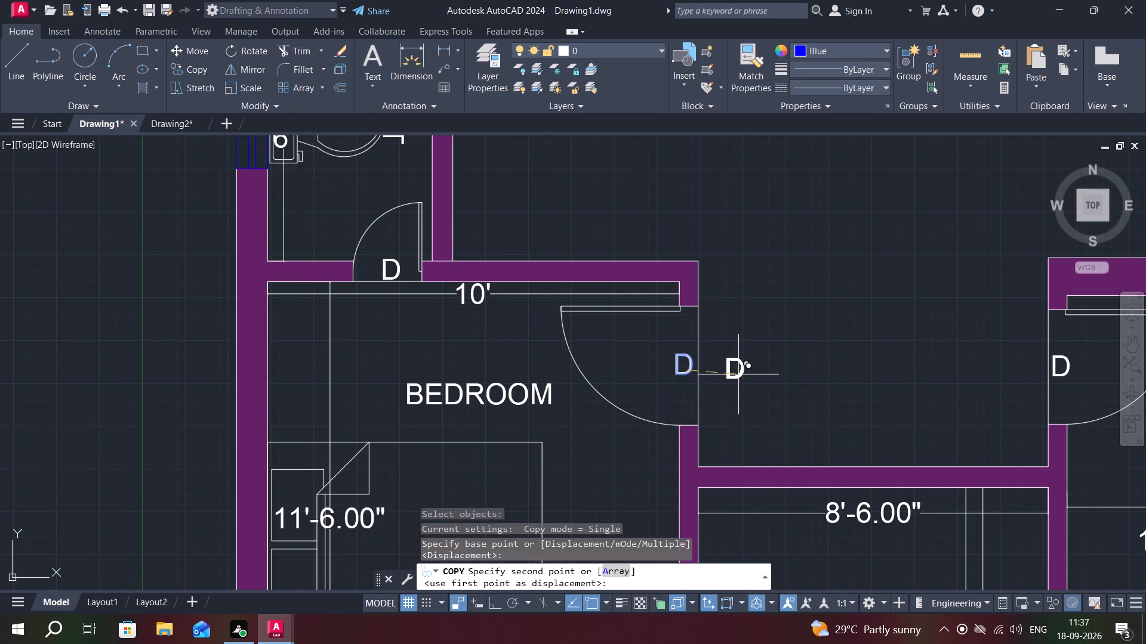
left_click(744, 373)
Change the text of the copied label in the hall to W.
double_click(744, 373)
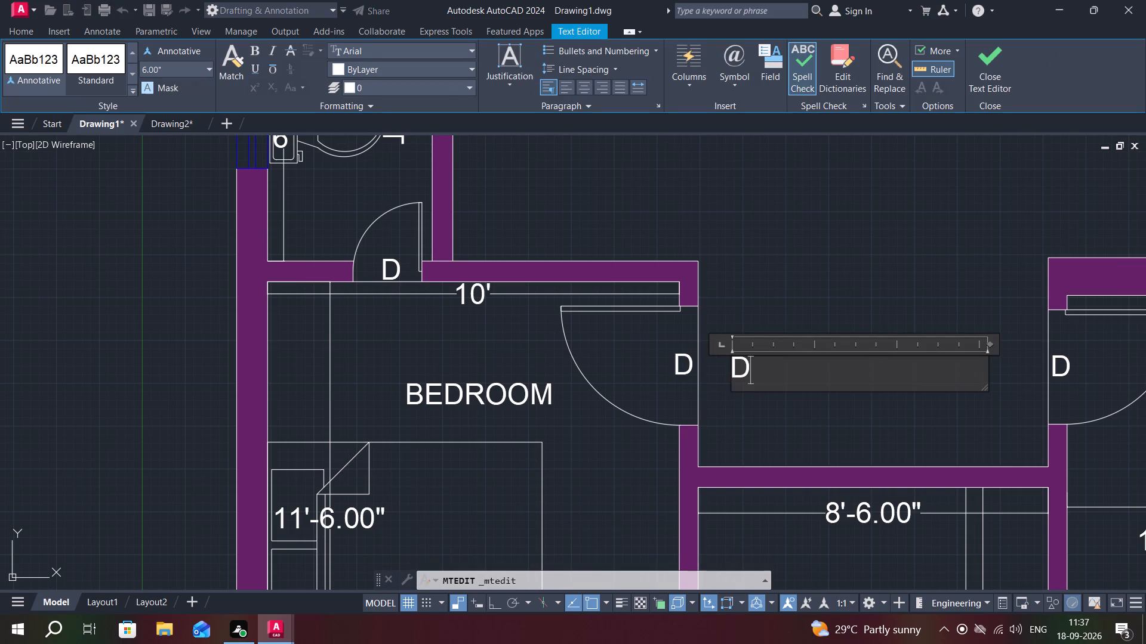
key("BackSpace")
key("w")
left_click(735, 408)
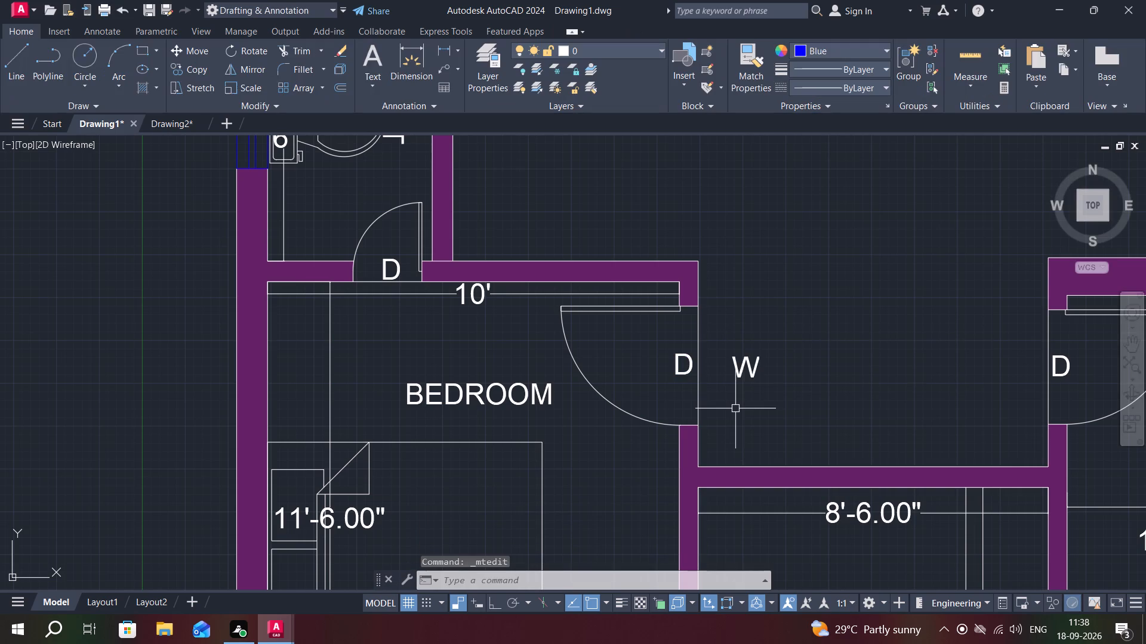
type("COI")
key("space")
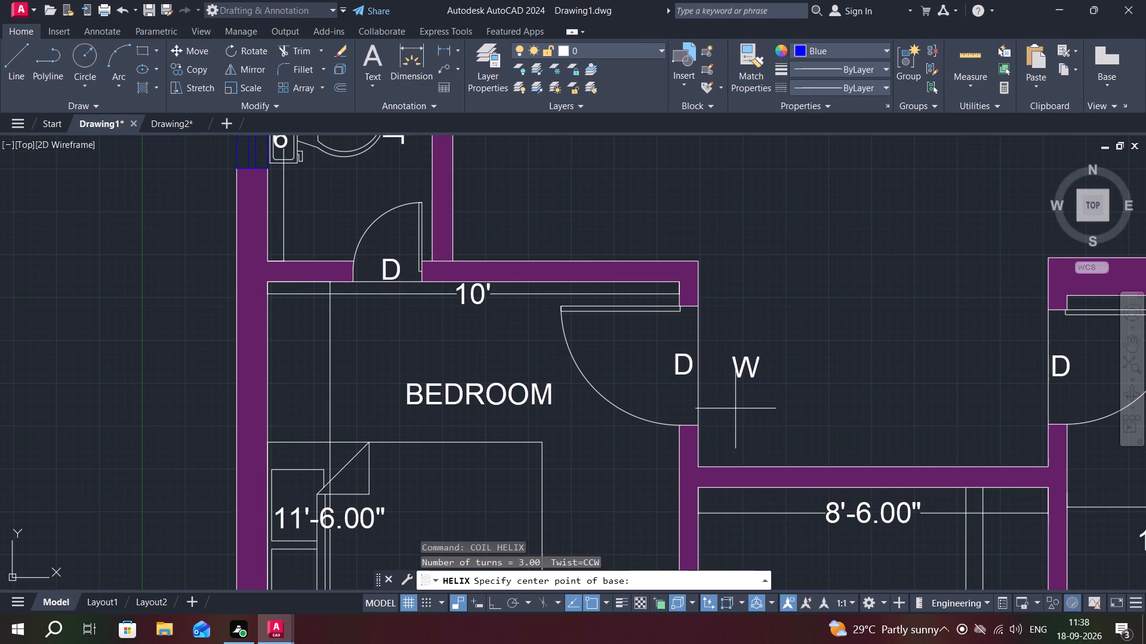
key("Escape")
Copy the W label from the hall to just outside the lower bedroom's window in the bottom outer wall.
type("CO")
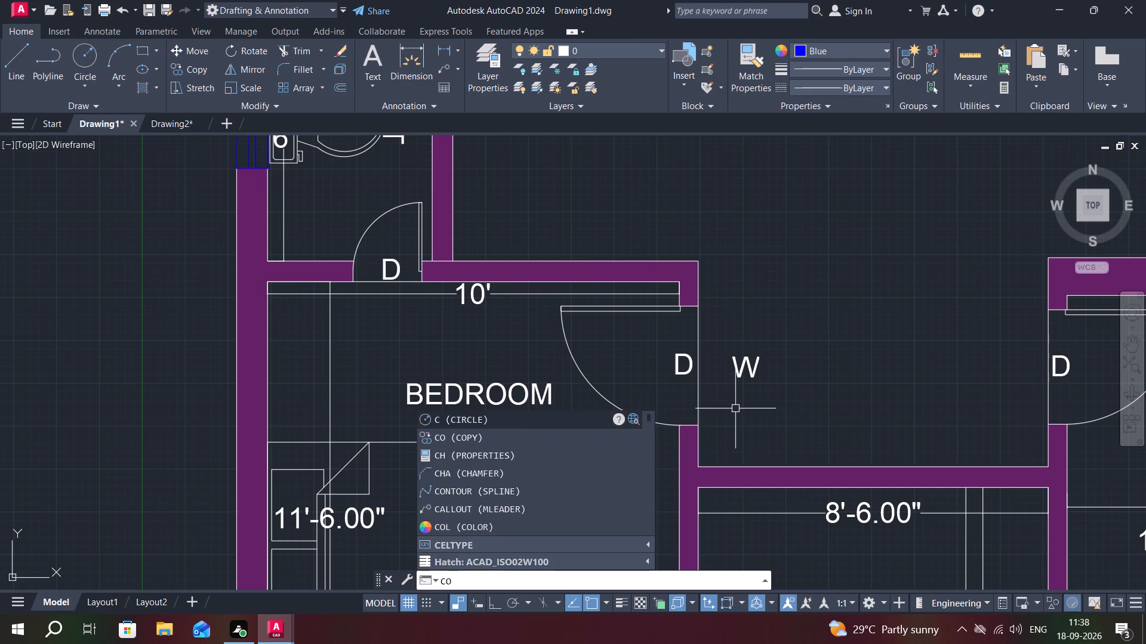
key("space")
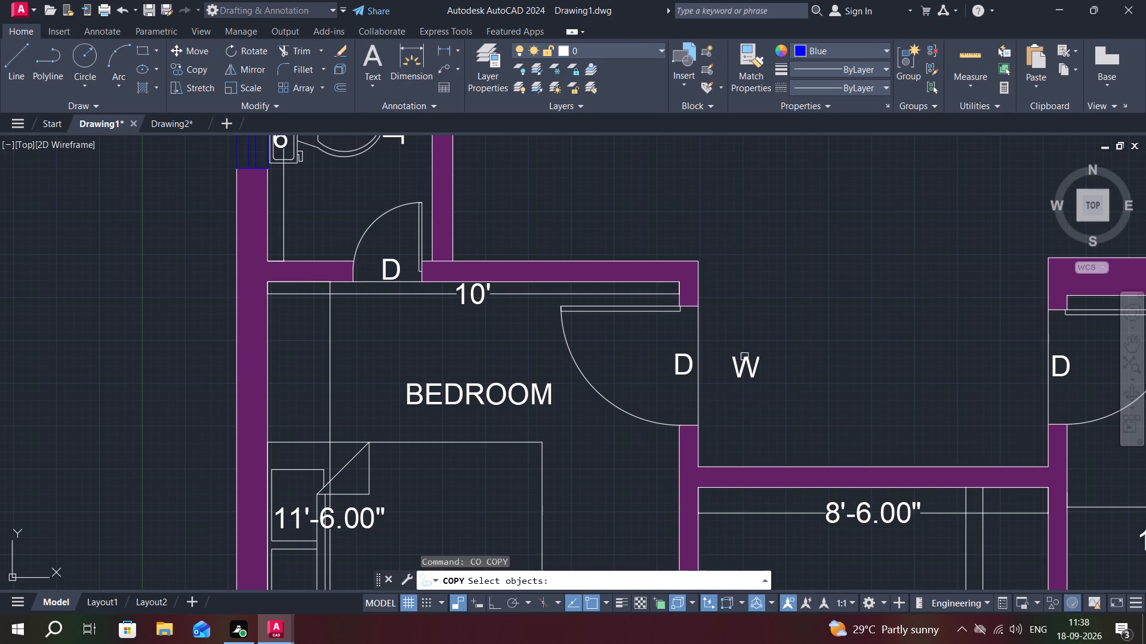
left_click(745, 357)
right_click(745, 357)
left_click(745, 357)
middle_click_drag(586, 419, 583, 419)
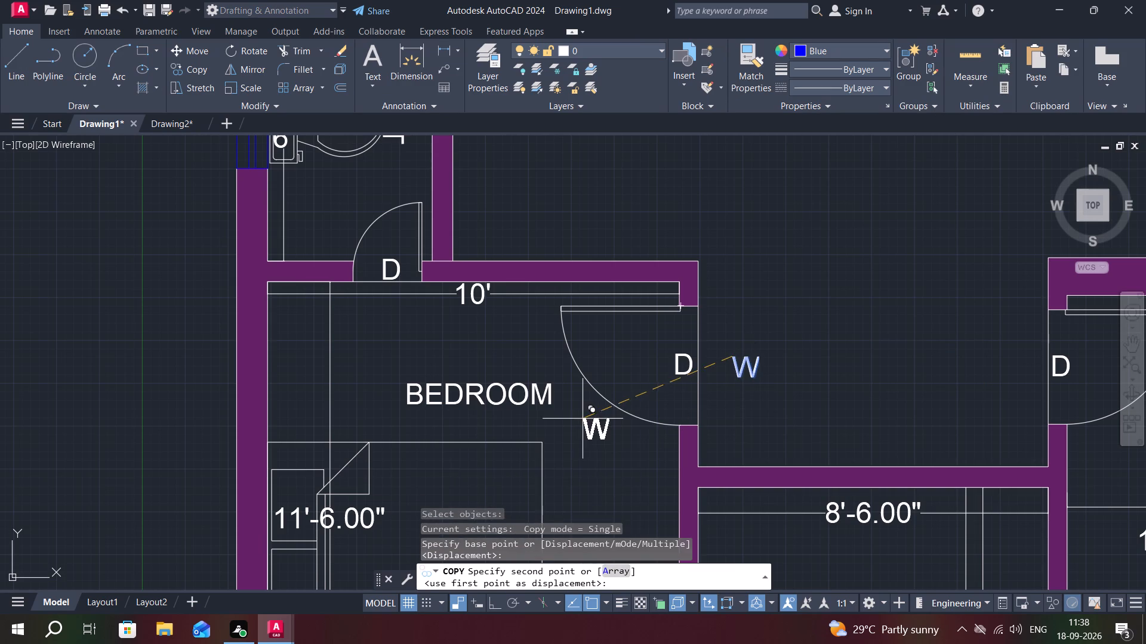
middle_click_drag(583, 419, 683, 290)
scroll(601, 473, "down", 3)
middle_click_drag(601, 465, 609, 324)
scroll(596, 392, "up", 3)
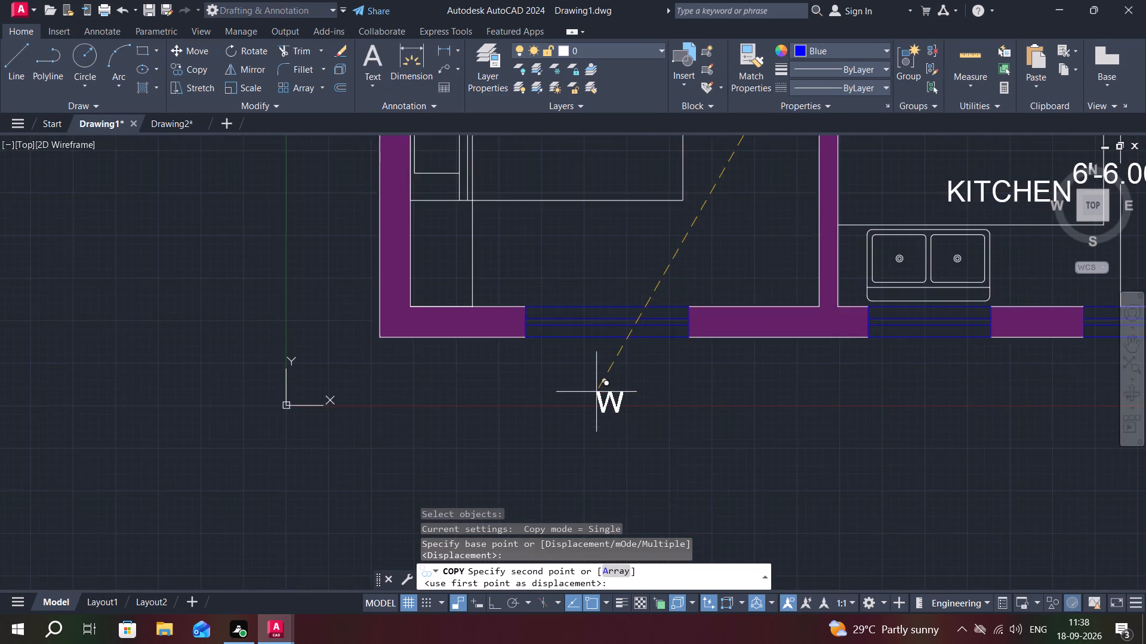
scroll(596, 392, "up", 1)
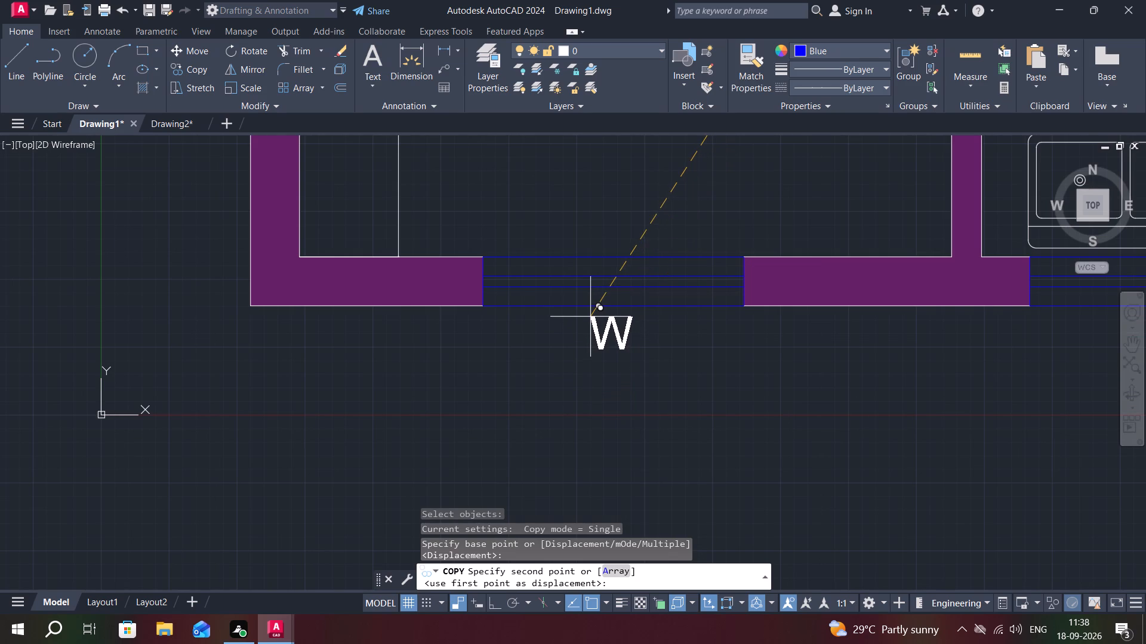
left_click(591, 314)
Copy the bedroom window's W label straight across to sit below the kitchen window behind the sink.
key("space")
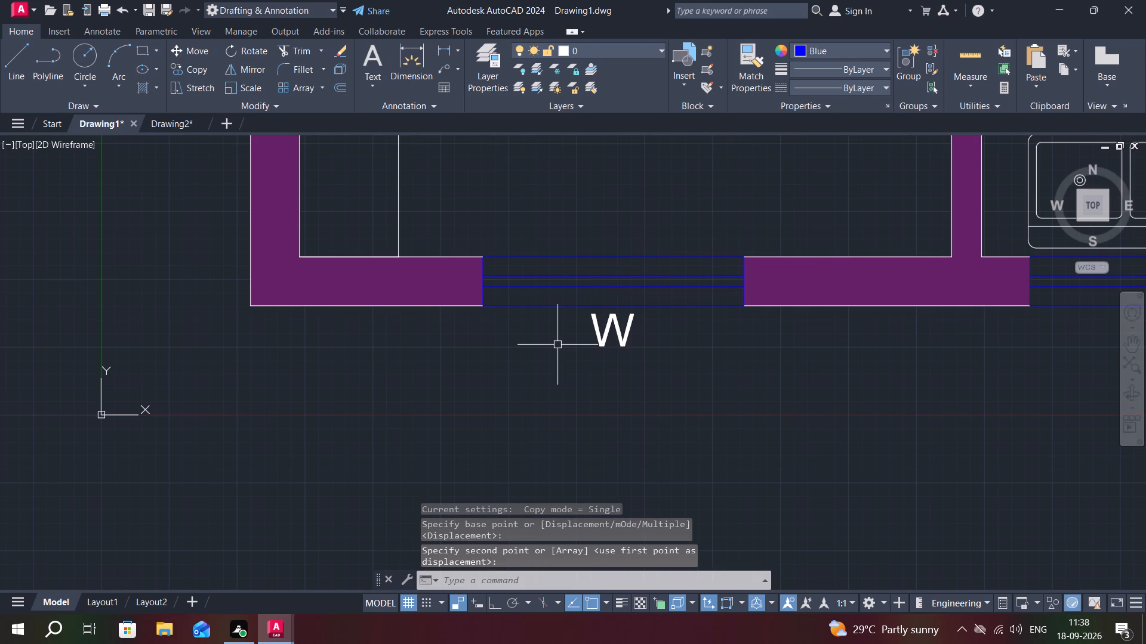
left_click(612, 315)
right_click(612, 315)
left_click(612, 315)
middle_click_drag(681, 320, 652, 319)
key("F8")
middle_click_drag(640, 330, 389, 371)
left_click(846, 373)
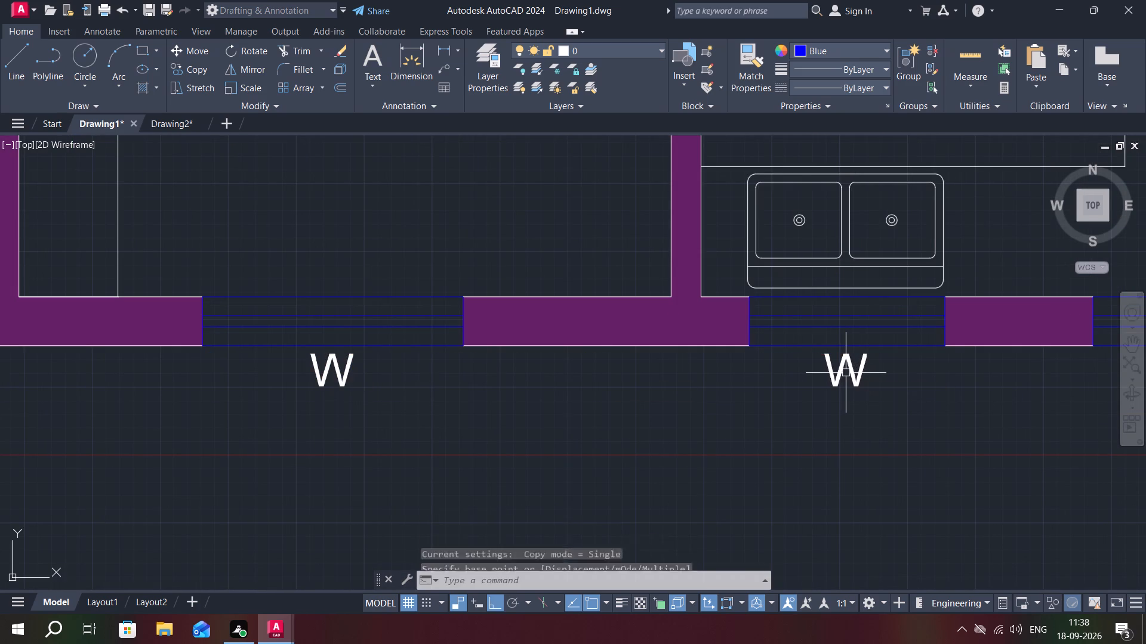
Copy the sink window's W label about 4'-10" straight across to below the kitchen's smaller window.
left_click(849, 359)
right_click(849, 359)
left_click(849, 359)
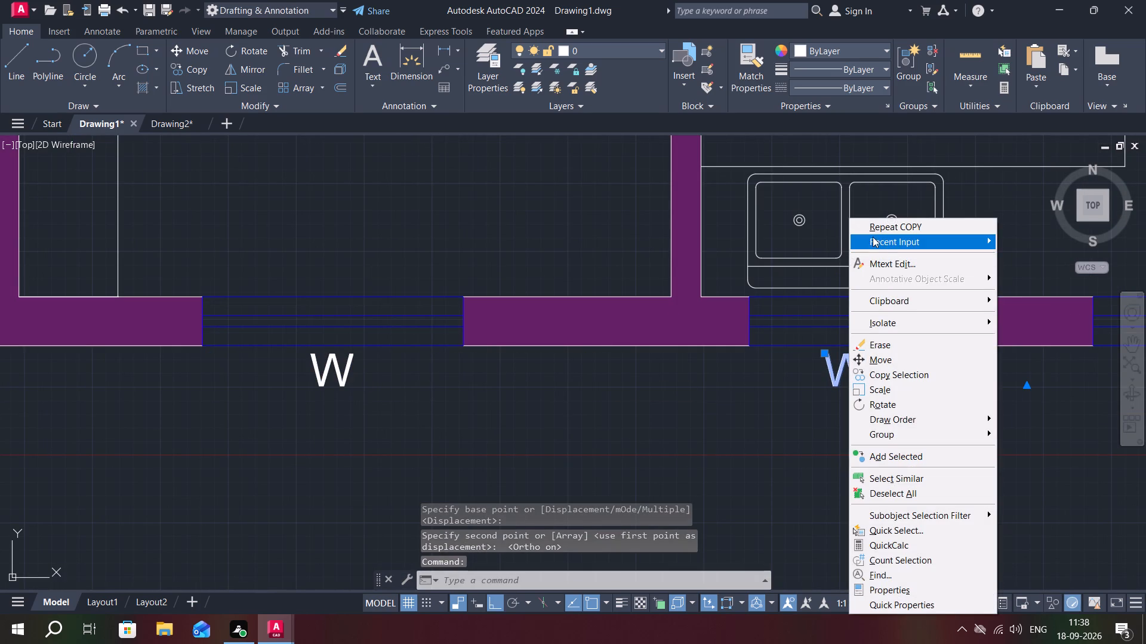
left_click(877, 224)
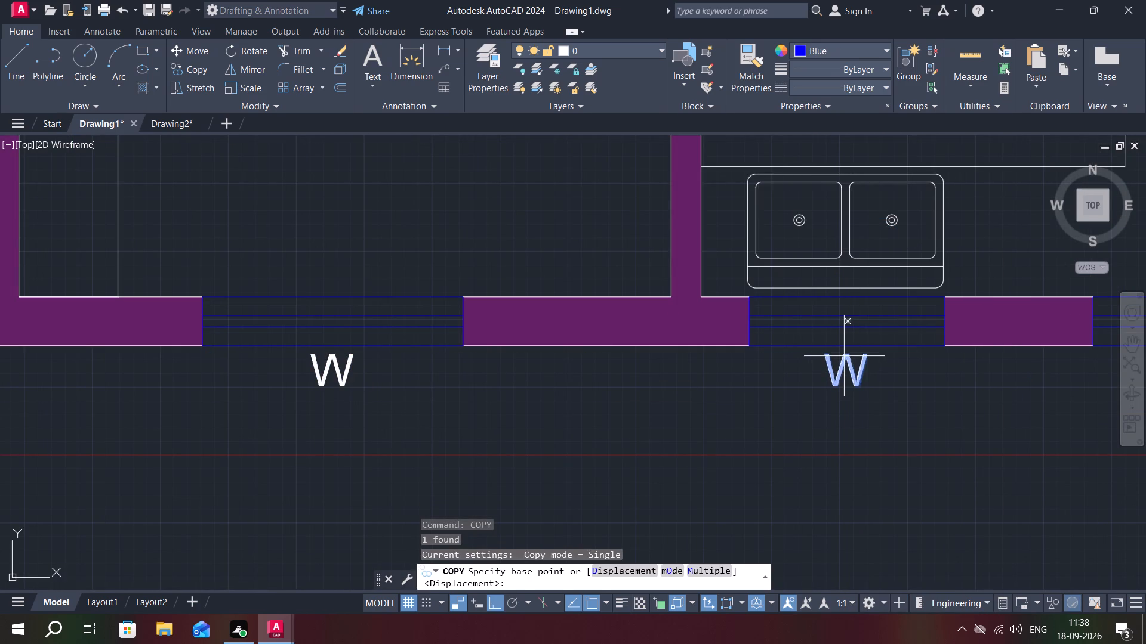
left_click(843, 354)
middle_click_drag(857, 355, 733, 347)
middle_click_drag(934, 348, 908, 352)
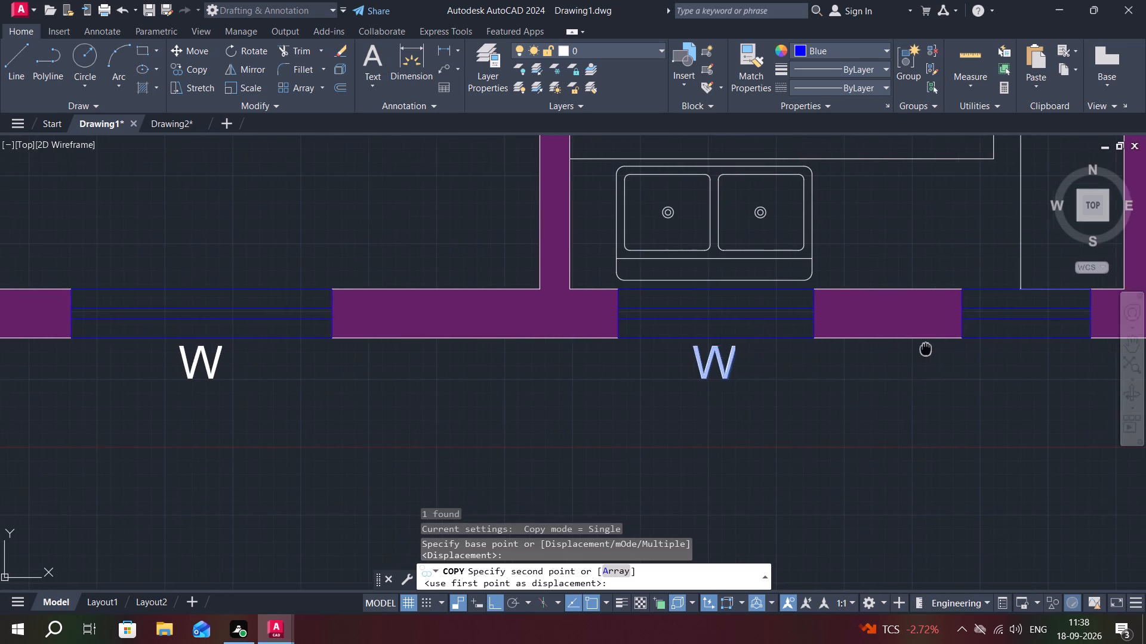
middle_click_drag(908, 352, 895, 358)
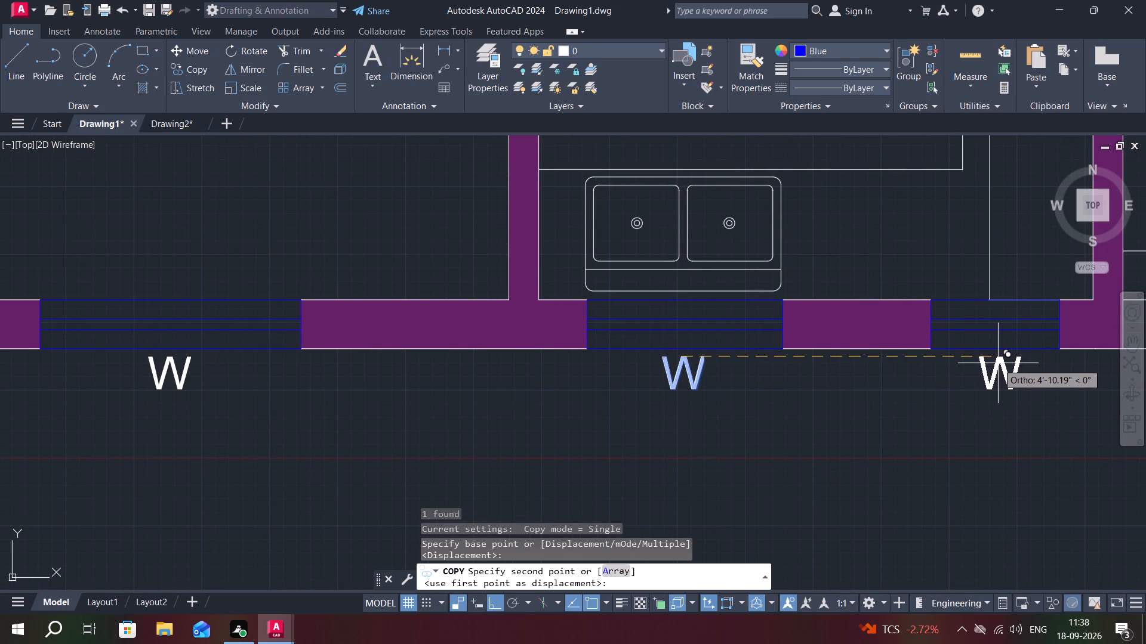
left_click(1001, 362)
Copy the W label from the kitchen's smaller window to outside the living/dining room's lower side window.
middle_click_drag(1000, 361, 924, 354)
scroll(814, 396, "down", 2)
scroll(875, 380, "down", 1)
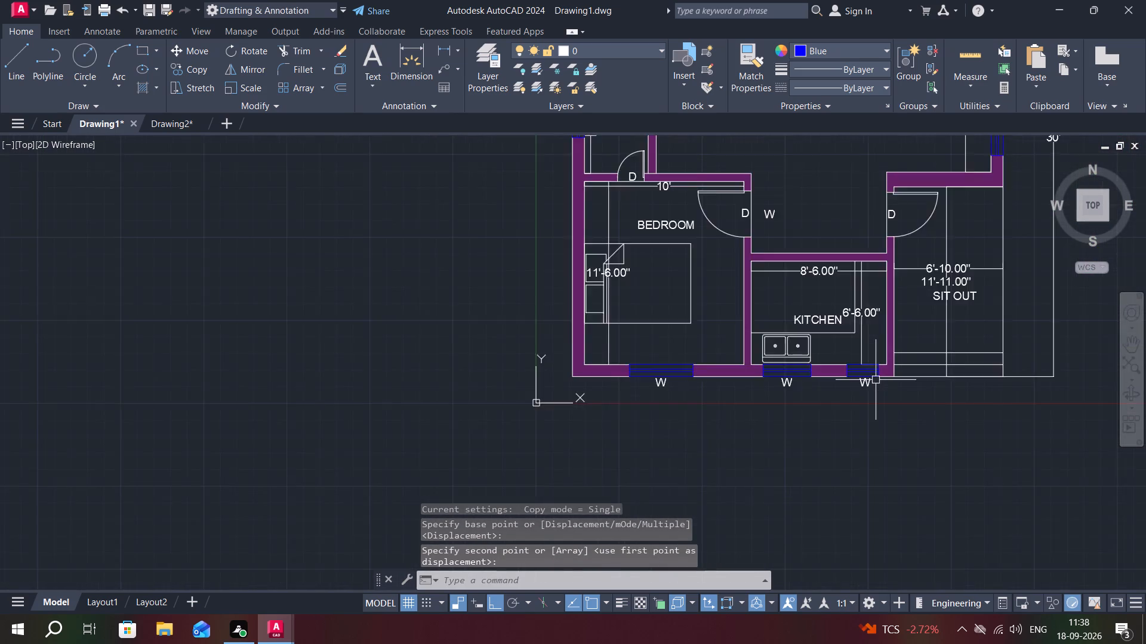
scroll(876, 380, "down", 1)
middle_click_drag(872, 384, 858, 421)
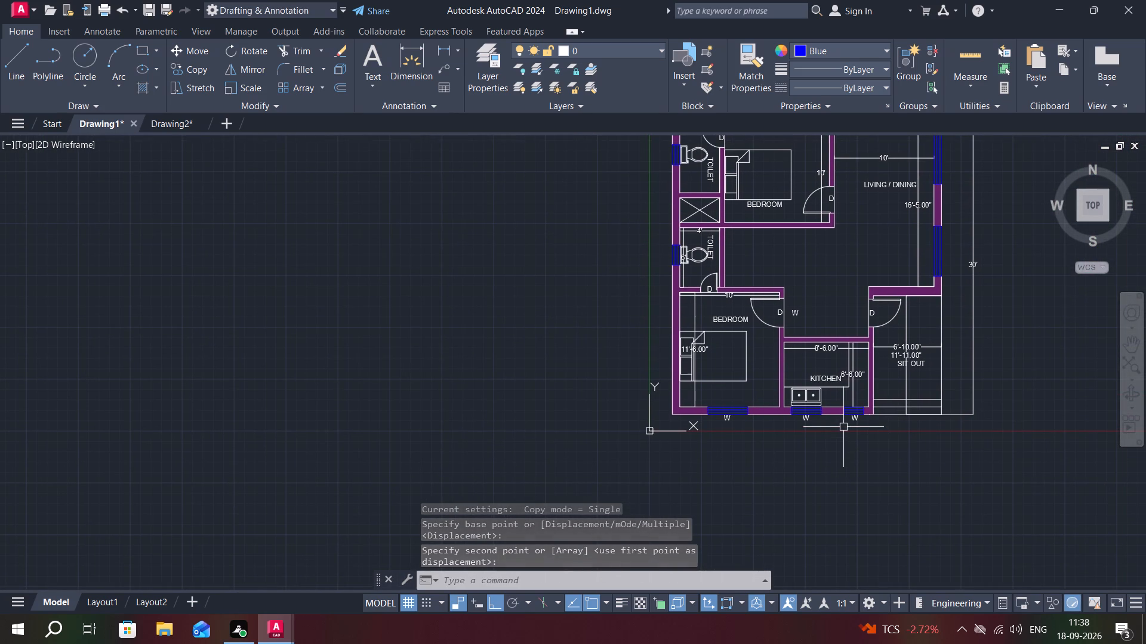
type("CO")
key("space")
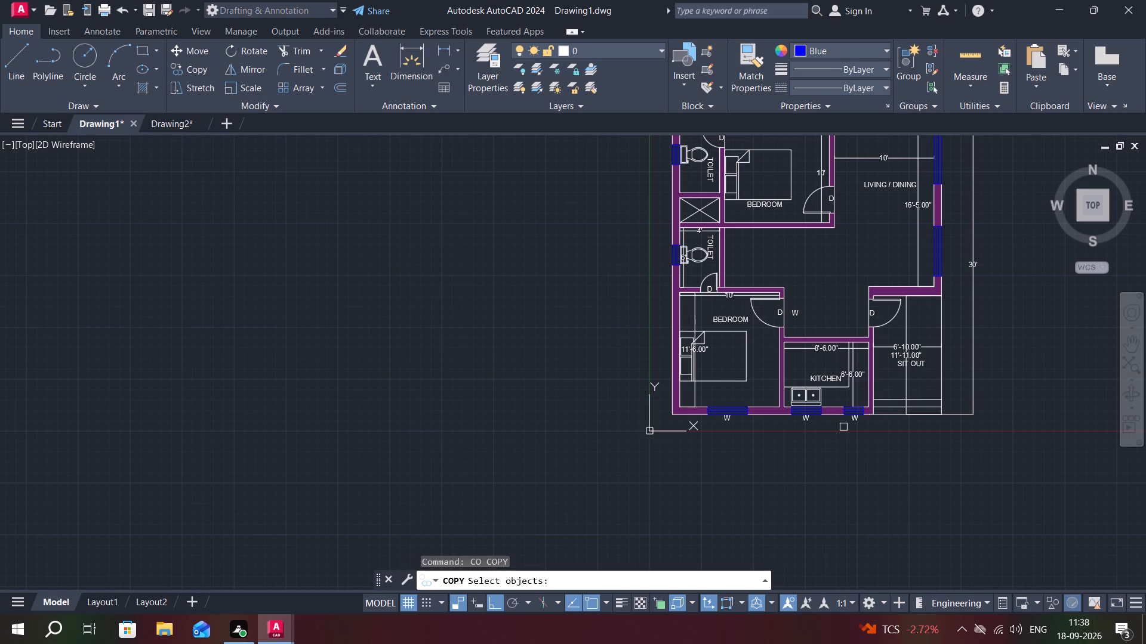
scroll(847, 416, "up", 2)
left_click(864, 422)
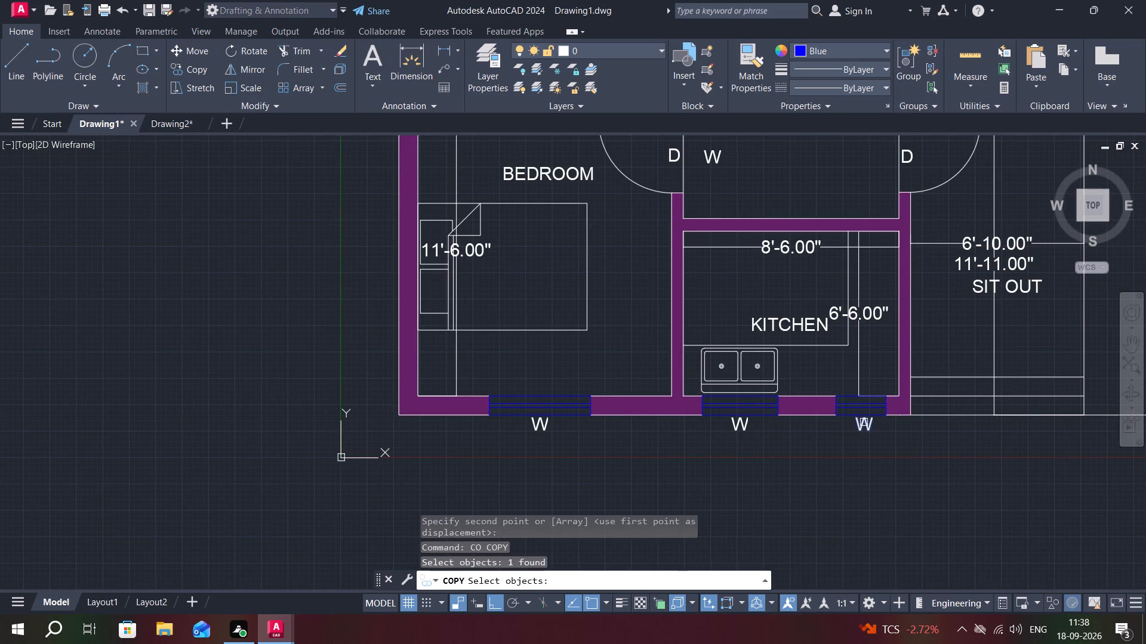
right_click(864, 422)
left_click(864, 422)
middle_click_drag(905, 340, 843, 517)
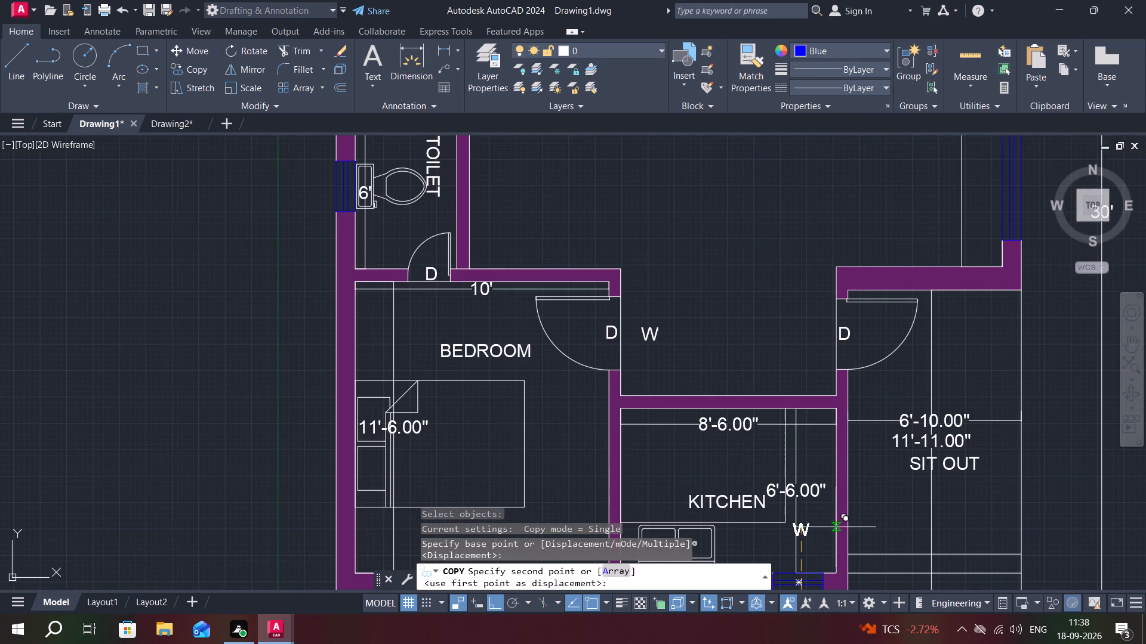
key("F8")
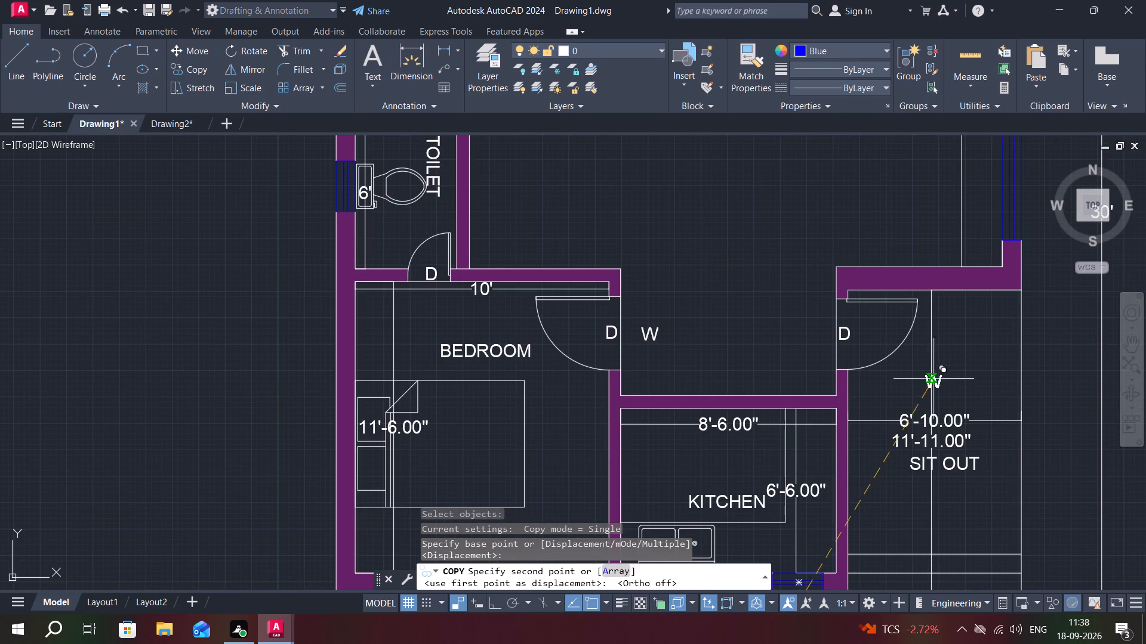
middle_click_drag(936, 361, 764, 529)
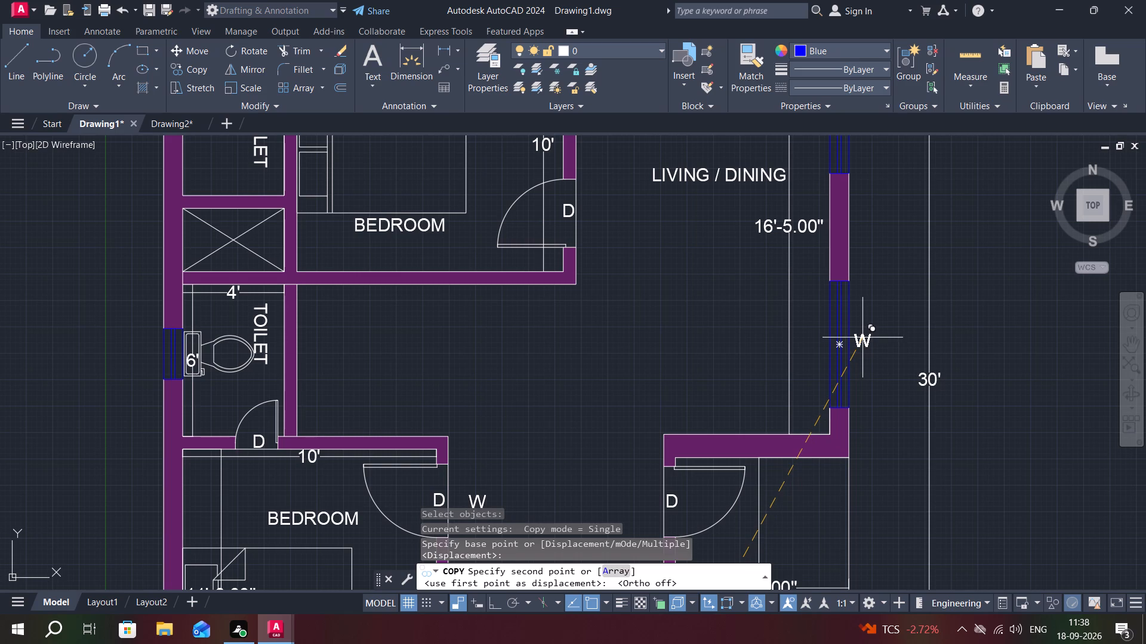
left_click(862, 338)
Copy that W label straight up to outside the living/dining room's upper side window.
key("space")
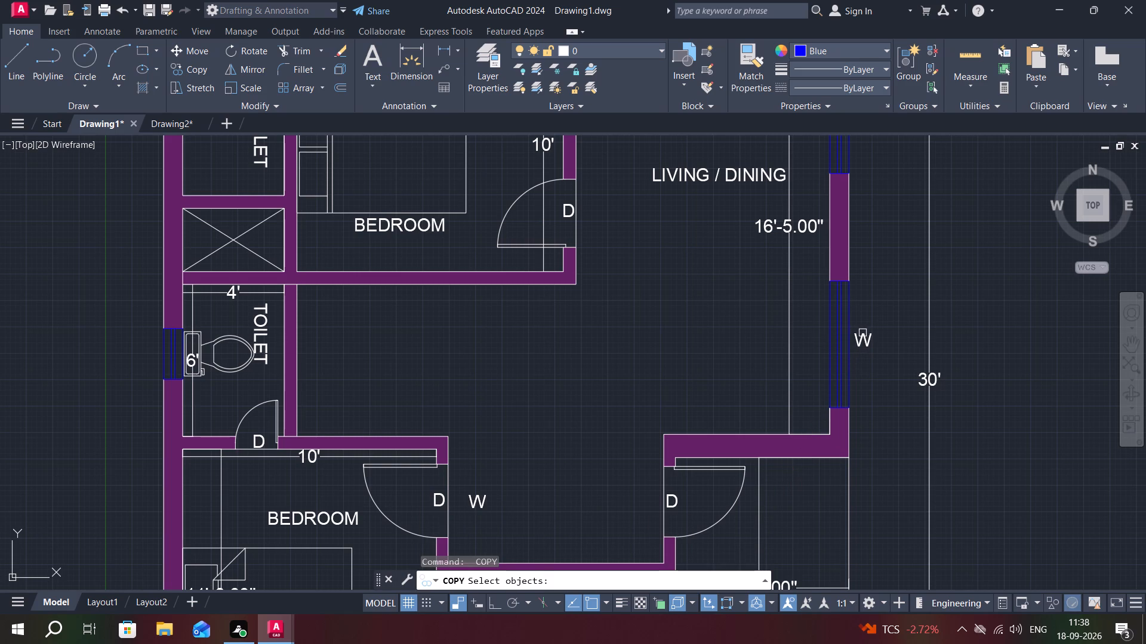
left_click(862, 333)
right_click(862, 332)
left_click(862, 332)
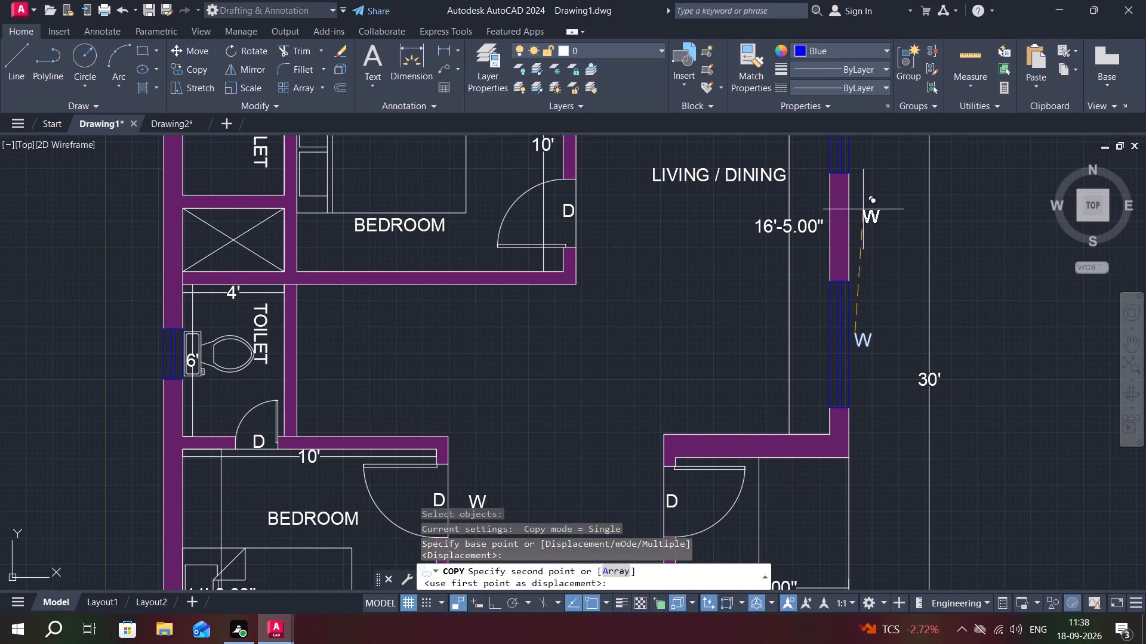
middle_click_drag(846, 187, 866, 413)
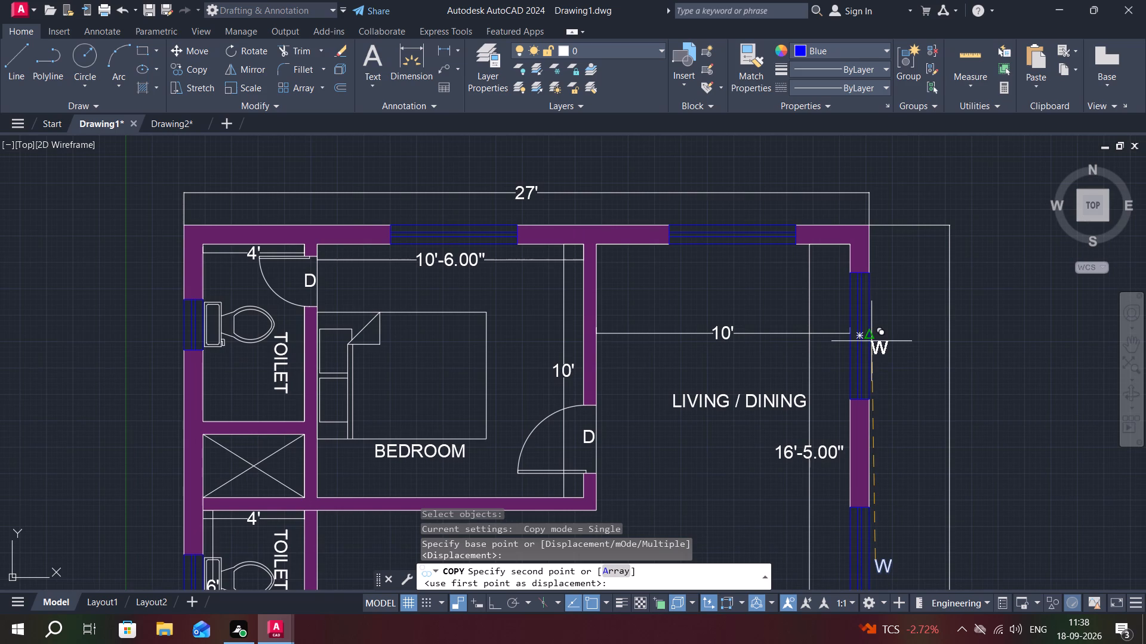
key("F8")
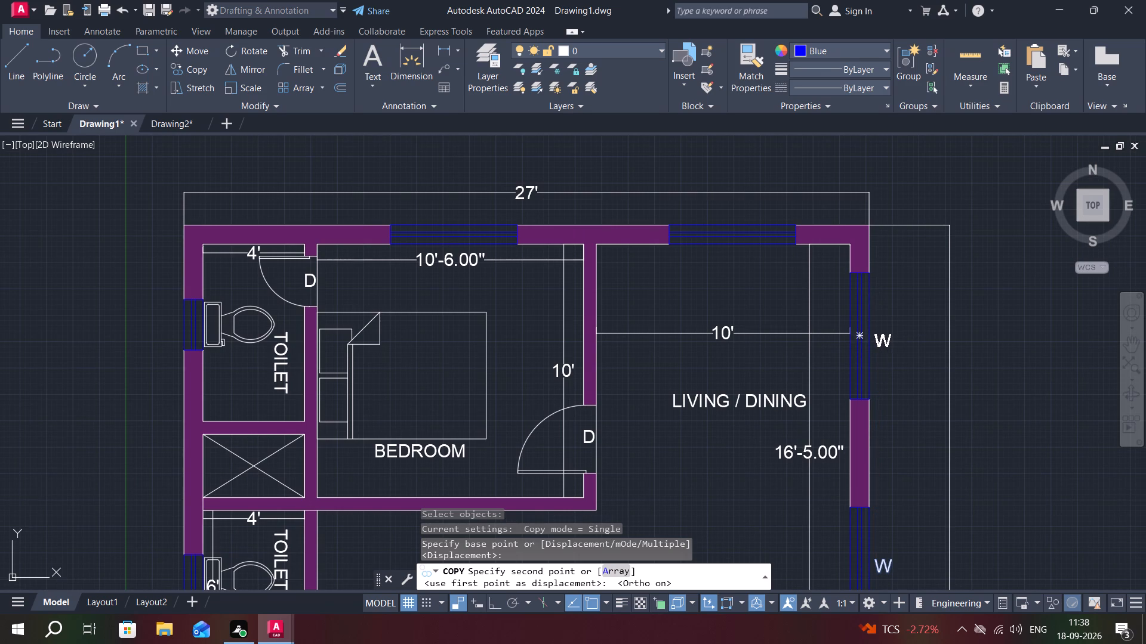
left_click(883, 335)
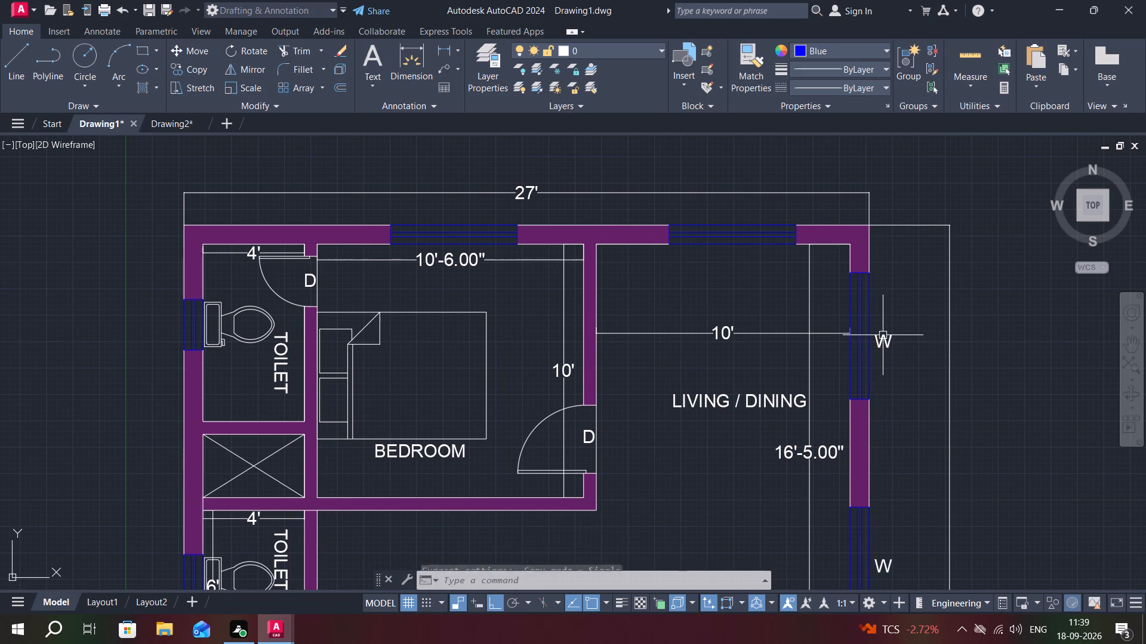
Copy the upper side window's W label to just above the living/dining window in the top outer wall.
scroll(881, 342, "up", 2)
middle_click_drag(885, 342, 953, 466)
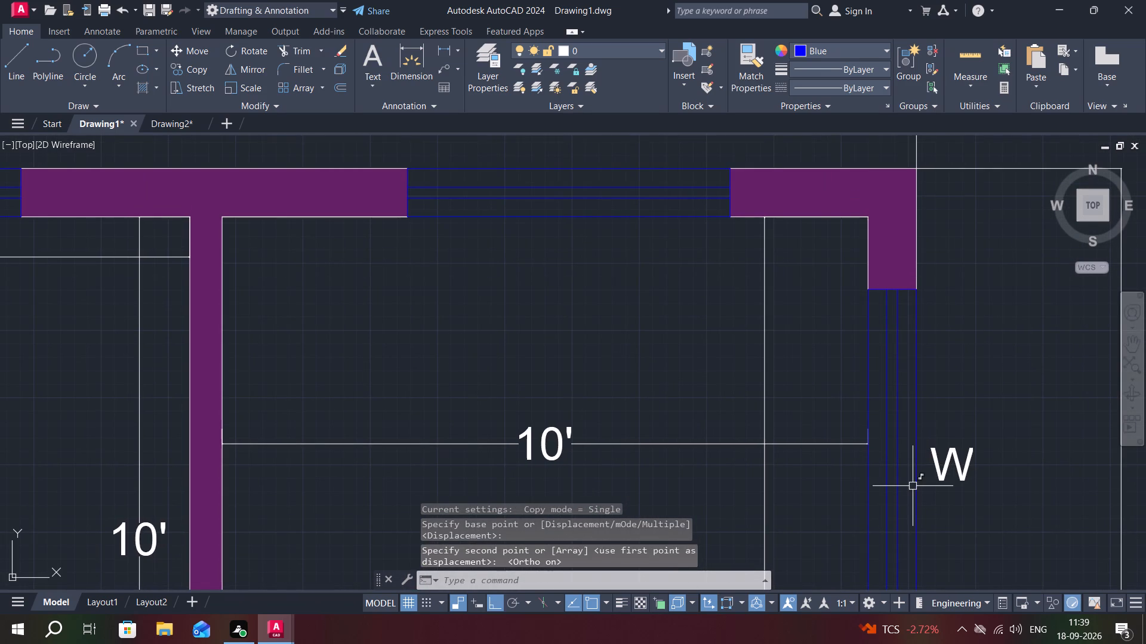
type("CO")
key("space")
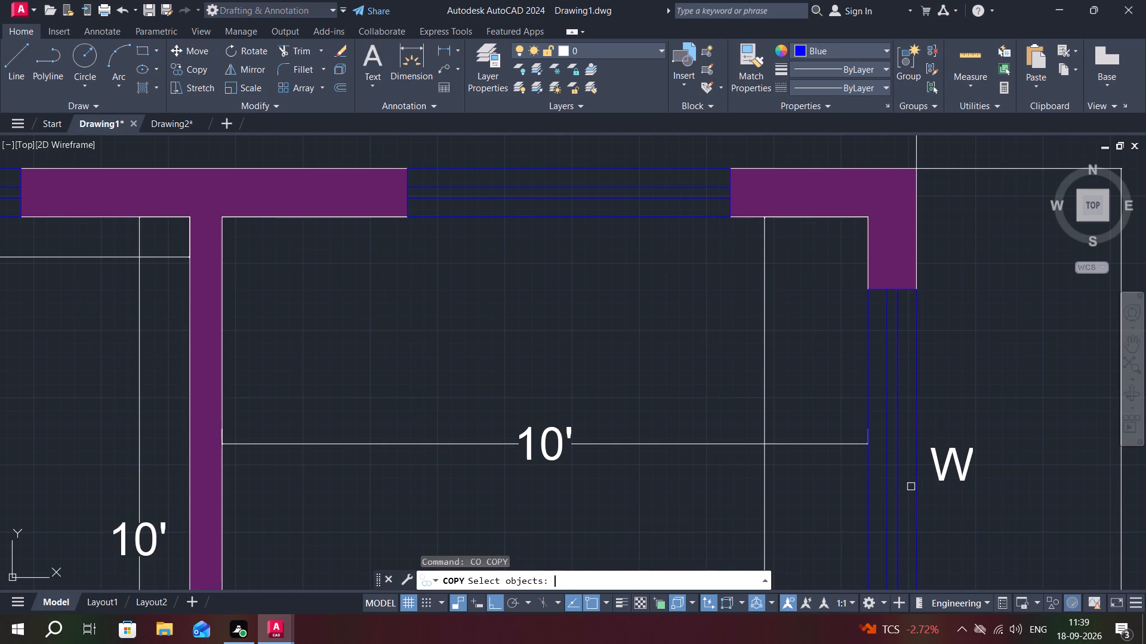
left_click(954, 448)
right_click(953, 447)
left_click(953, 447)
middle_click_drag(804, 294, 878, 391)
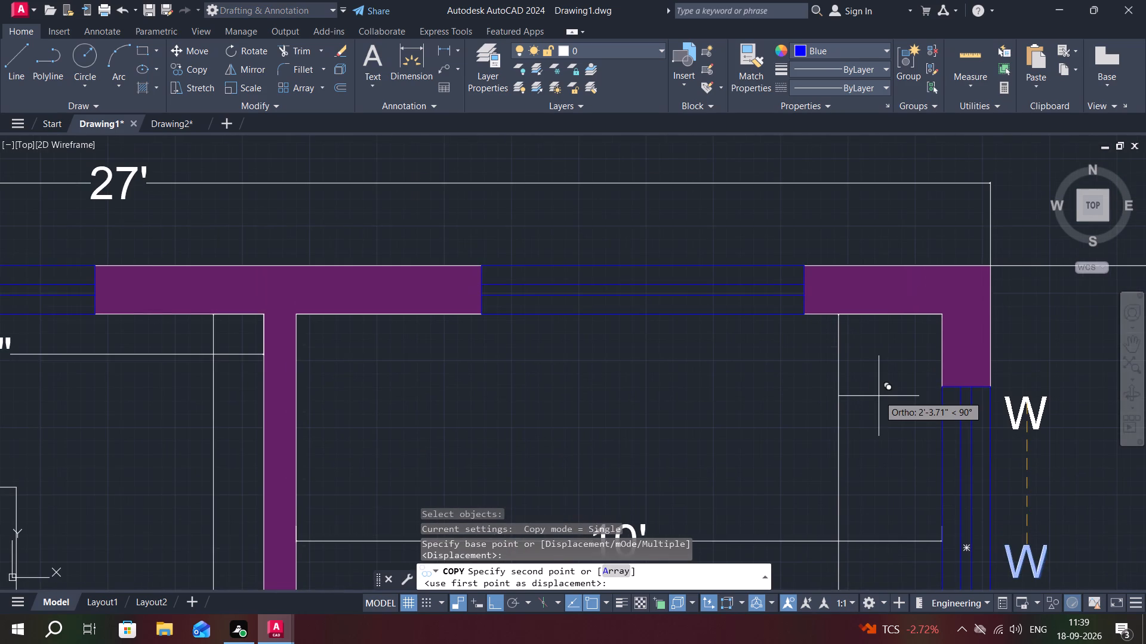
key("F8")
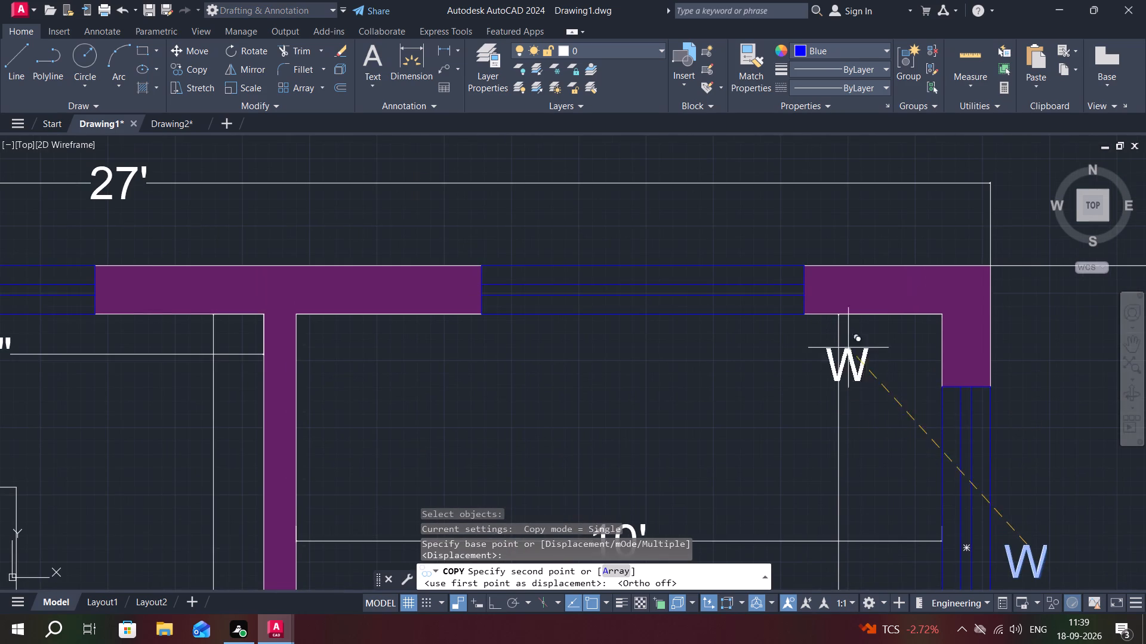
scroll(657, 218, "up", 2)
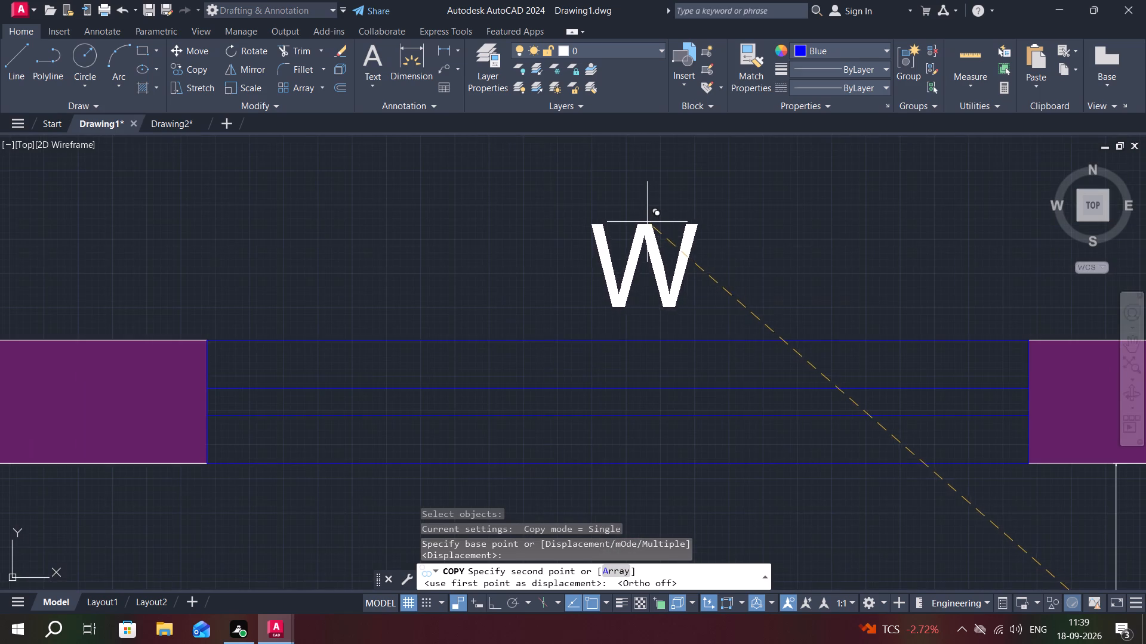
scroll(649, 219, "down", 1)
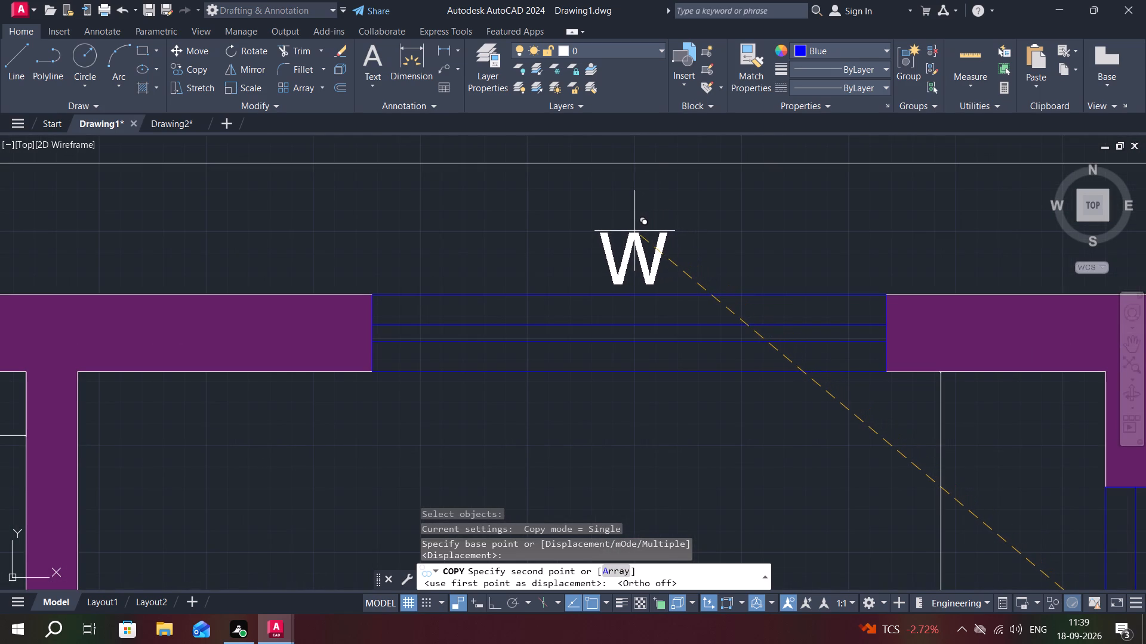
left_click(634, 231)
Copy the W label above the living/dining window across to above the upper bedroom's window in the top wall.
middle_click_drag(590, 252, 766, 204)
scroll(740, 234, "down", 2)
middle_click_drag(613, 302, 716, 350)
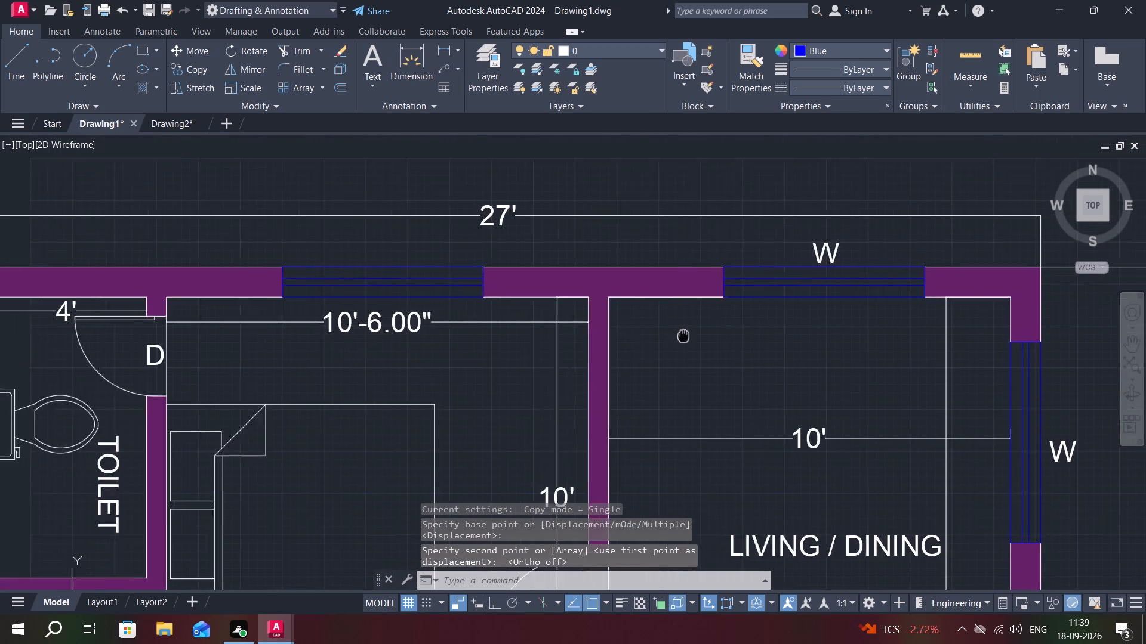
middle_click_drag(716, 350, 723, 353)
key("space")
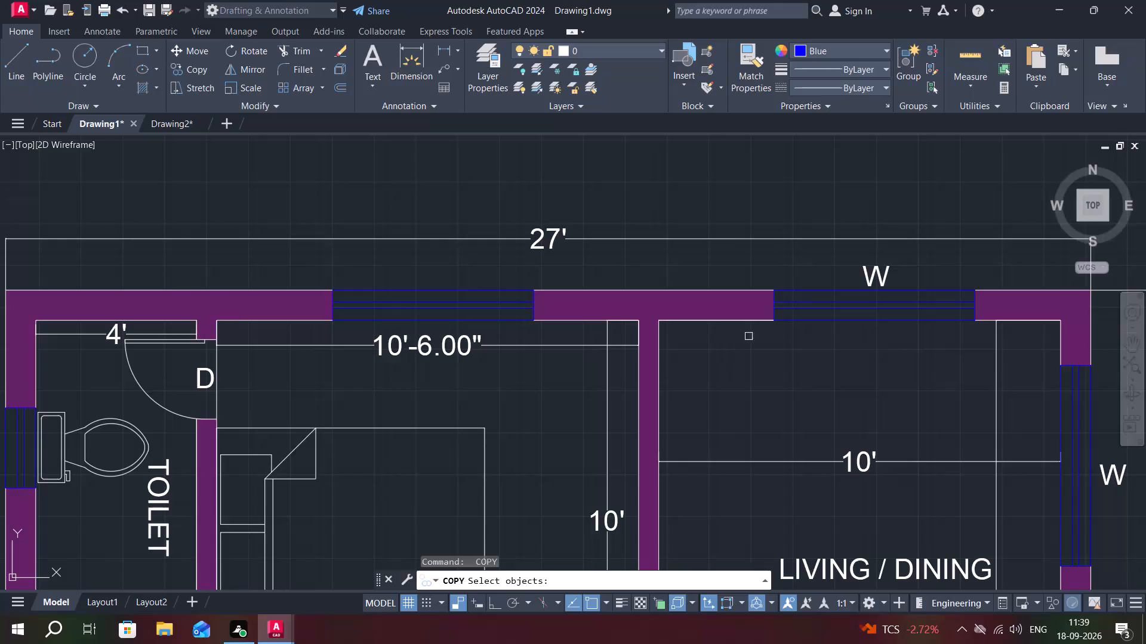
left_click(879, 267)
right_click(875, 262)
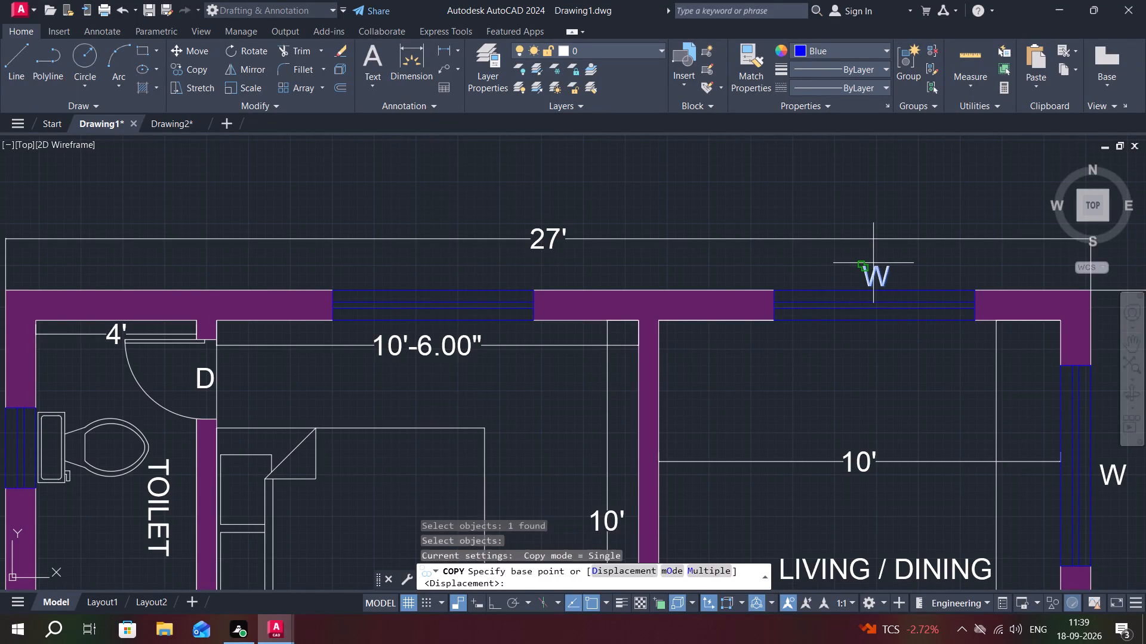
left_click(873, 263)
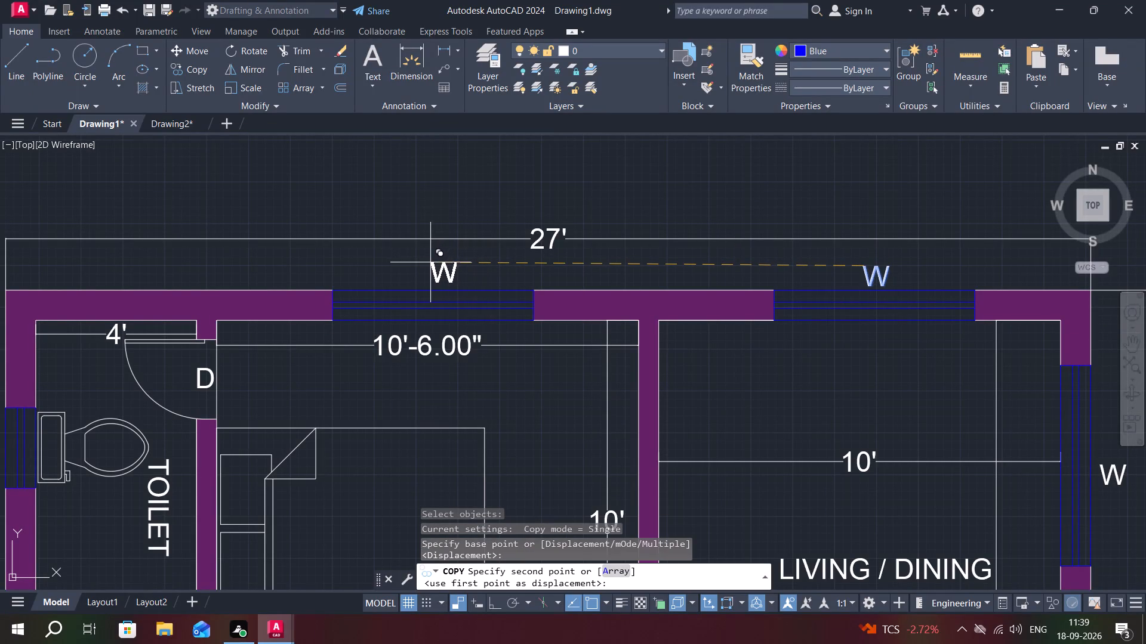
left_click(430, 262)
middle_click_drag(558, 285, 762, 299)
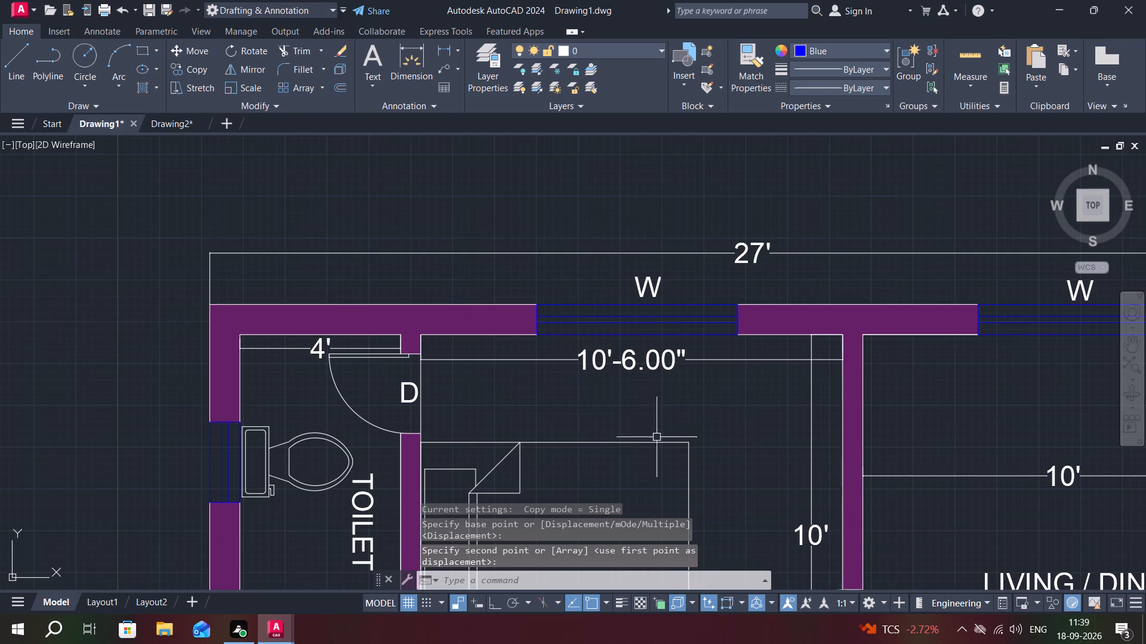
middle_click_drag(592, 422, 828, 388)
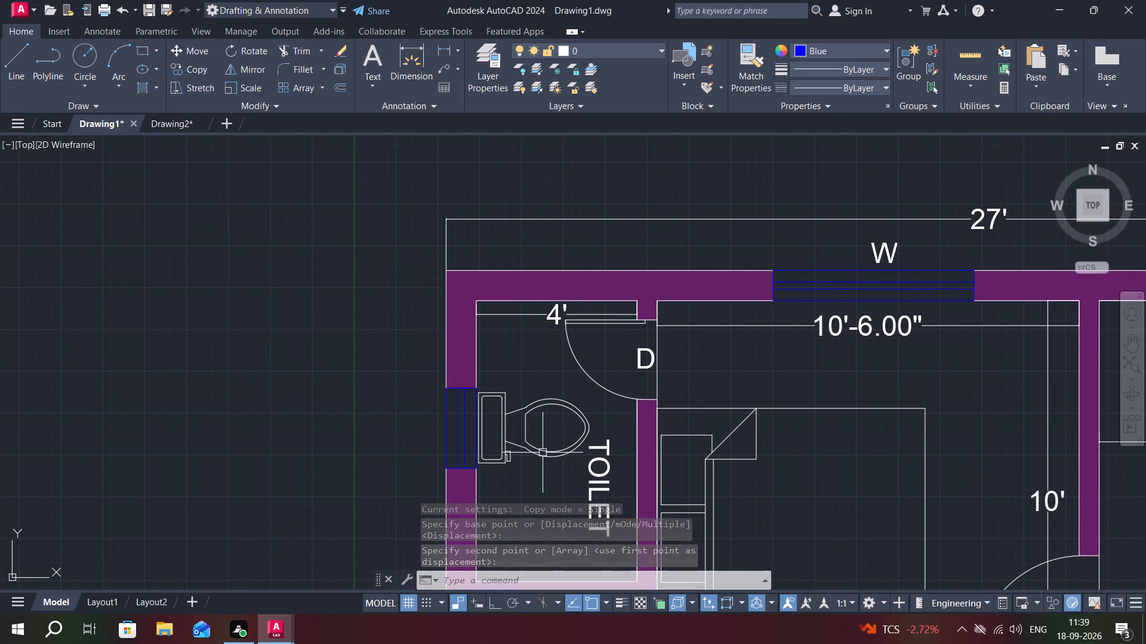
Copy the W label above the upper bedroom's top window to just outside the upper toilet's window.
key("space")
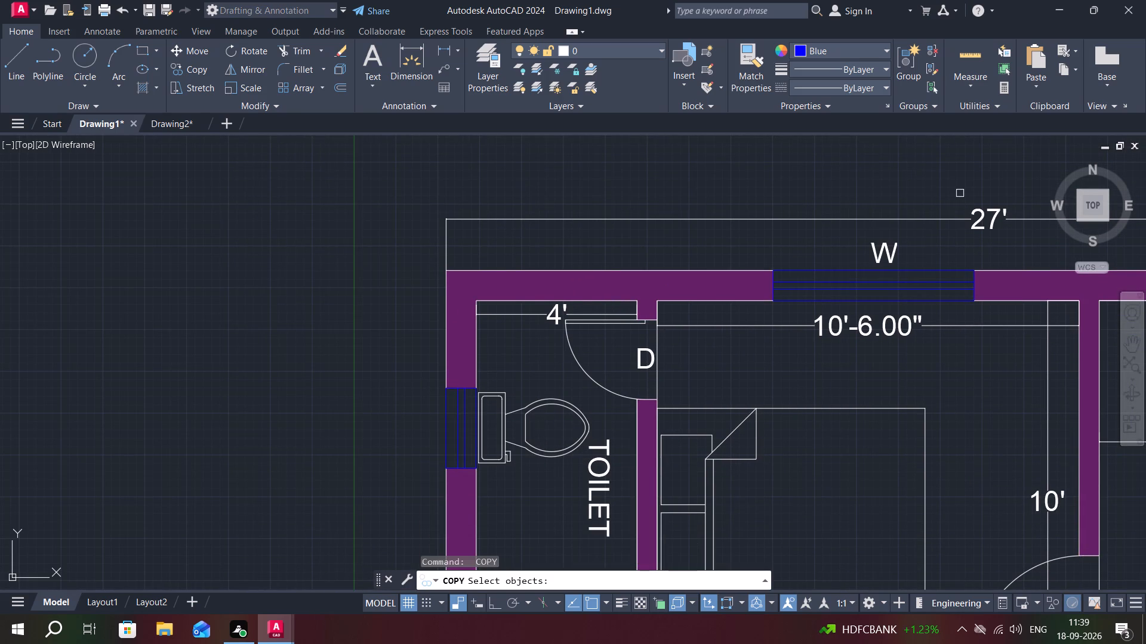
left_click(885, 246)
right_click(885, 245)
left_click(885, 245)
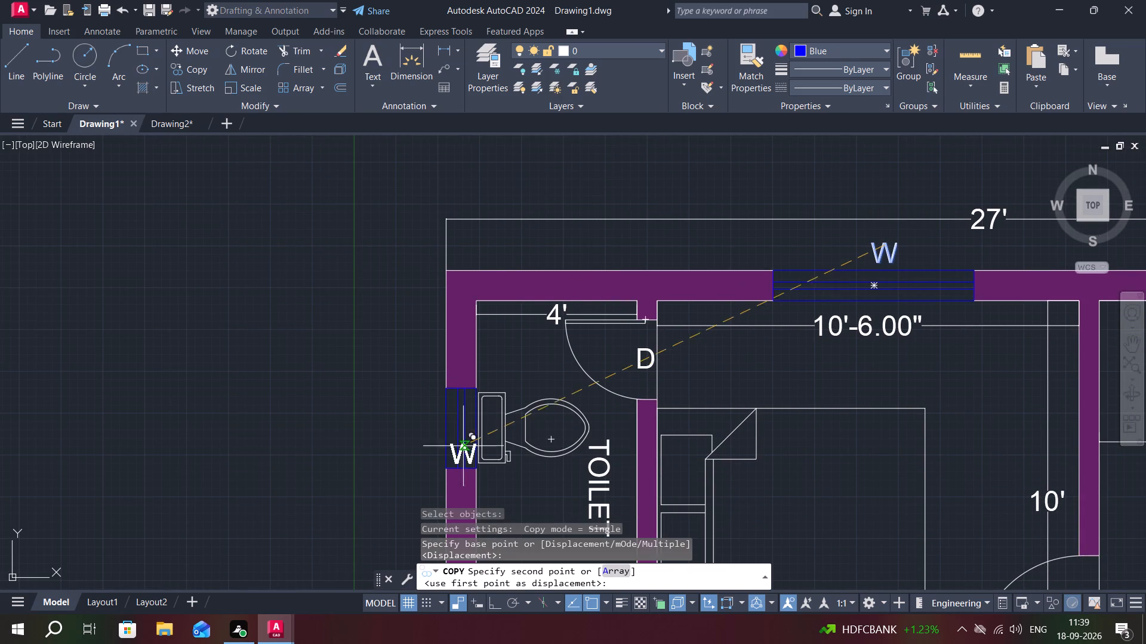
middle_click_drag(419, 426, 449, 343)
scroll(457, 333, "up", 1)
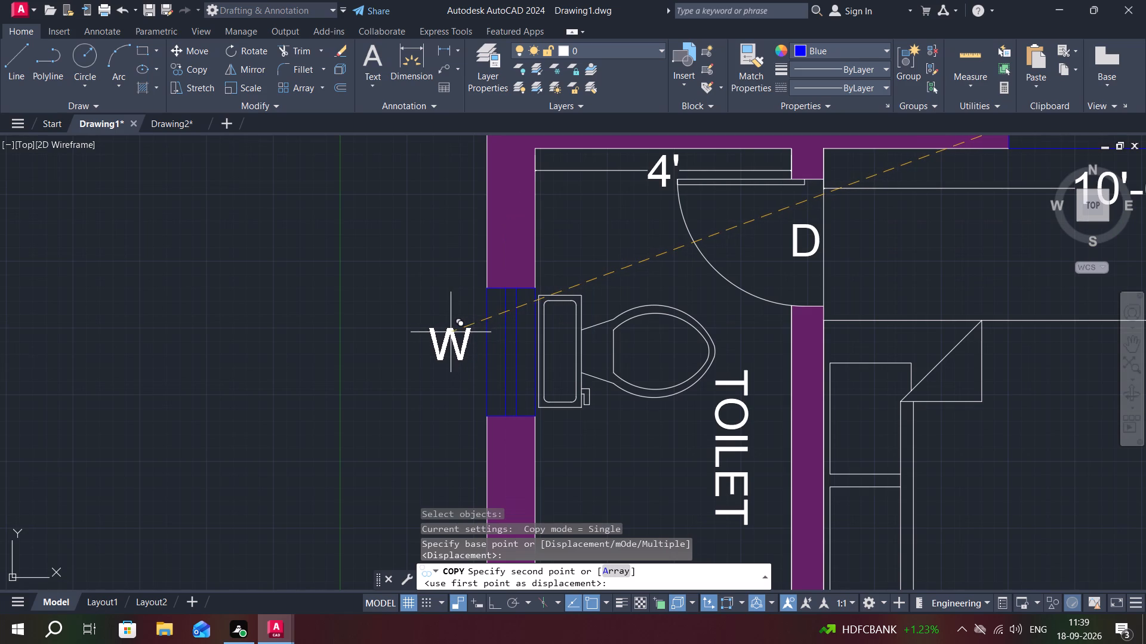
left_click(458, 330)
Change the label text outside the upper toilet's window to V.
middle_click_drag(472, 364, 494, 320)
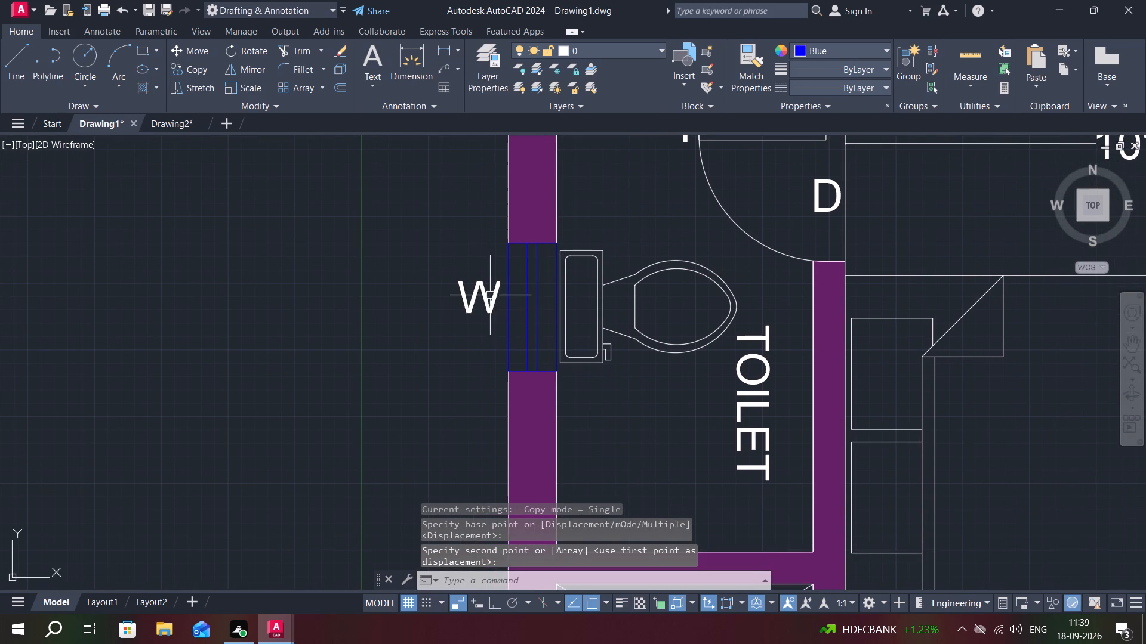
double_click(490, 294)
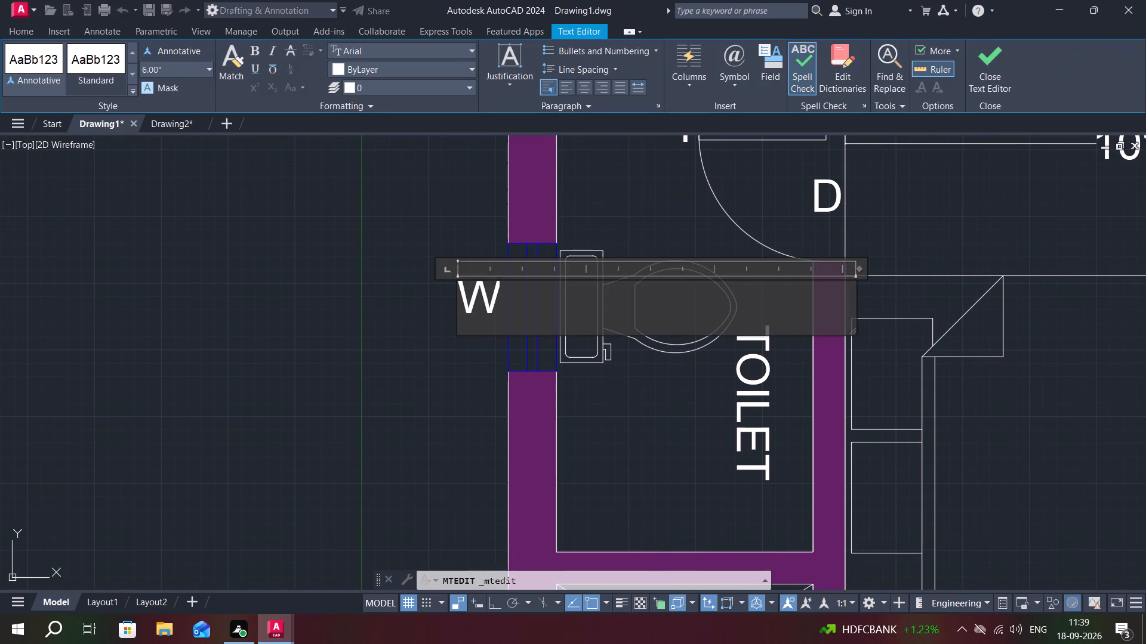
key("BackSpace")
key("v")
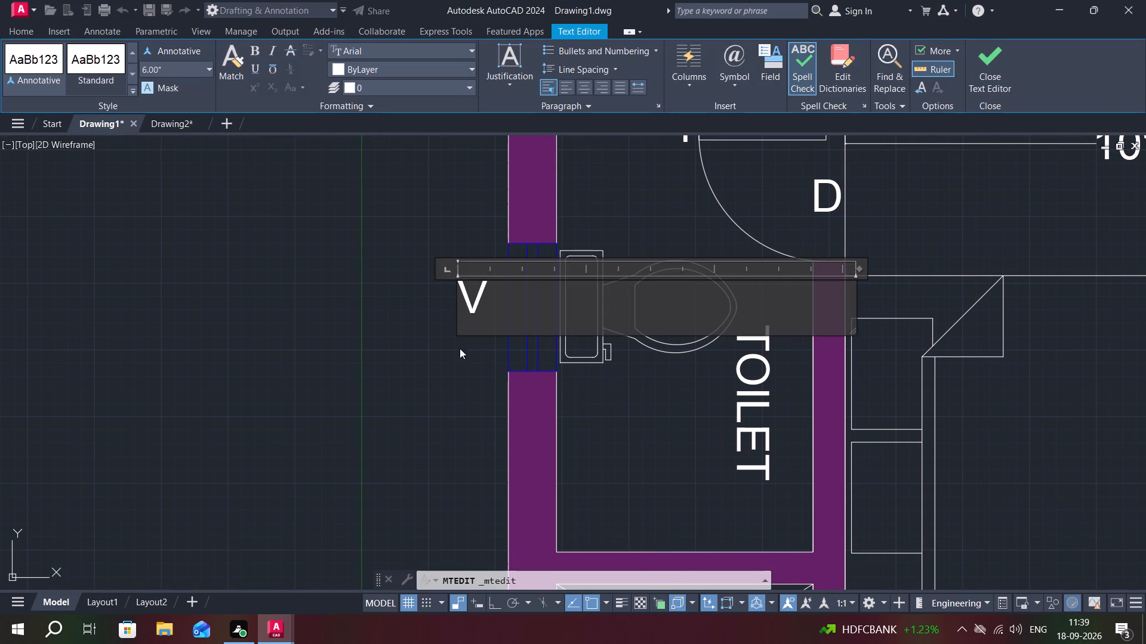
left_click(460, 347)
Copy the V label straight down, with Ortho on, to just outside the lower toilet's window.
middle_click_drag(478, 364, 544, 320)
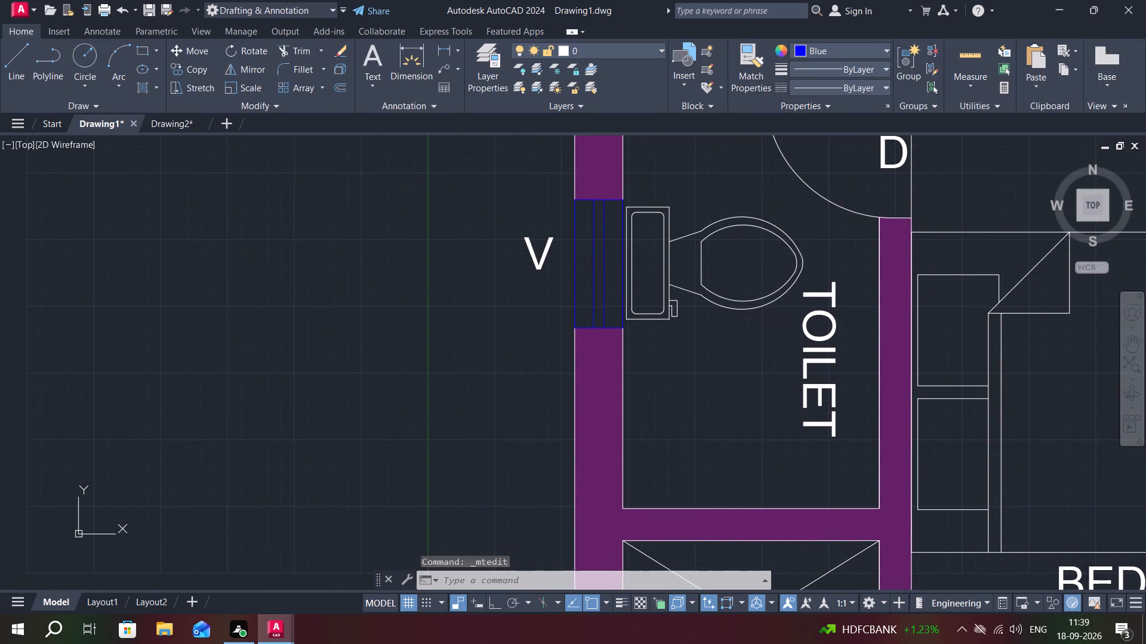
type("CO")
key("space")
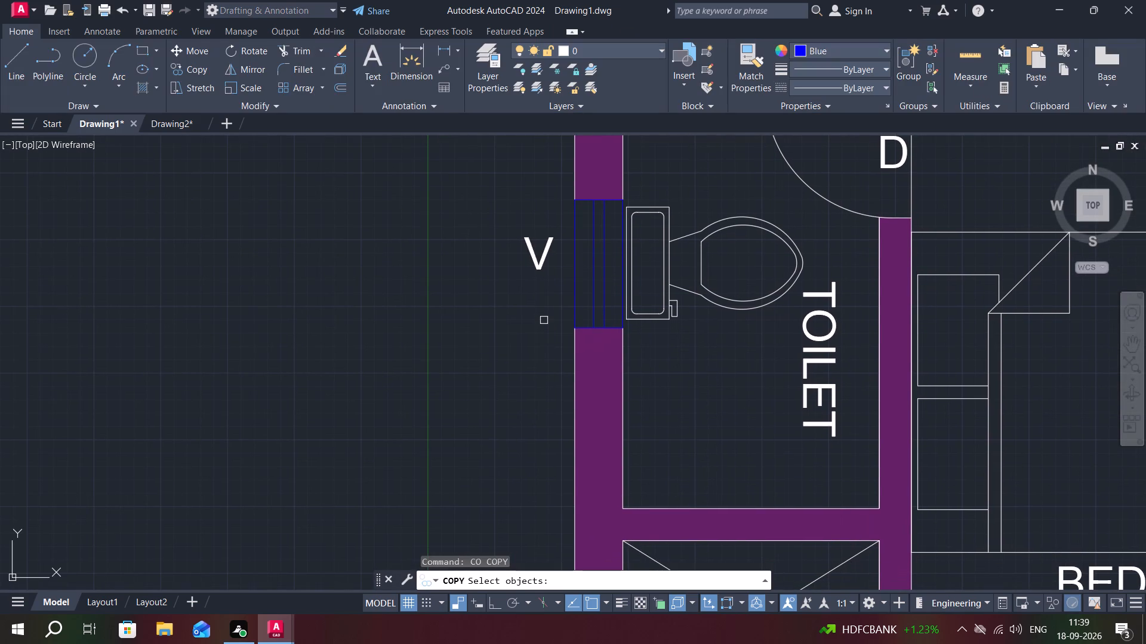
left_click(531, 251)
right_click(531, 251)
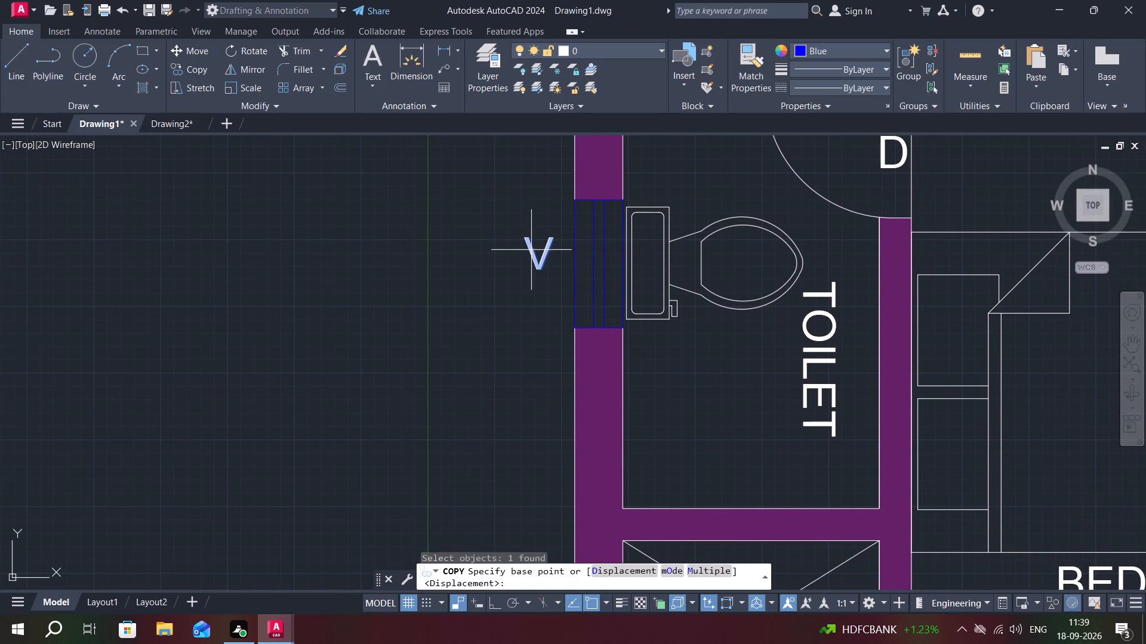
left_click(532, 247)
middle_click_drag(535, 366, 529, 129)
scroll(513, 252, "down", 1)
middle_click_drag(527, 400, 525, 269)
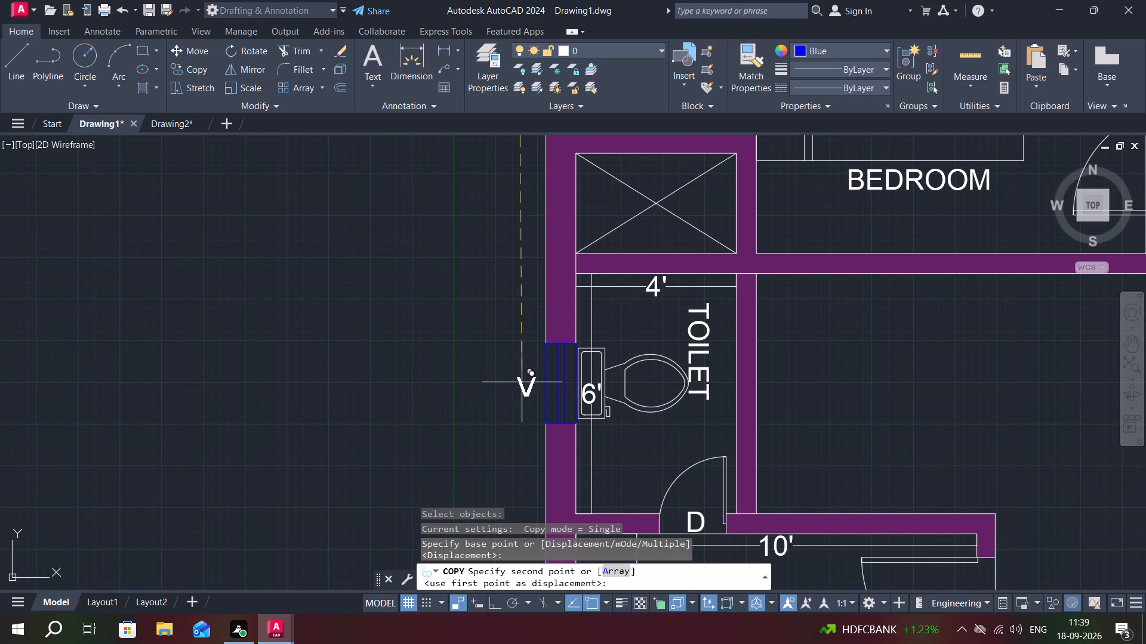
key("F8")
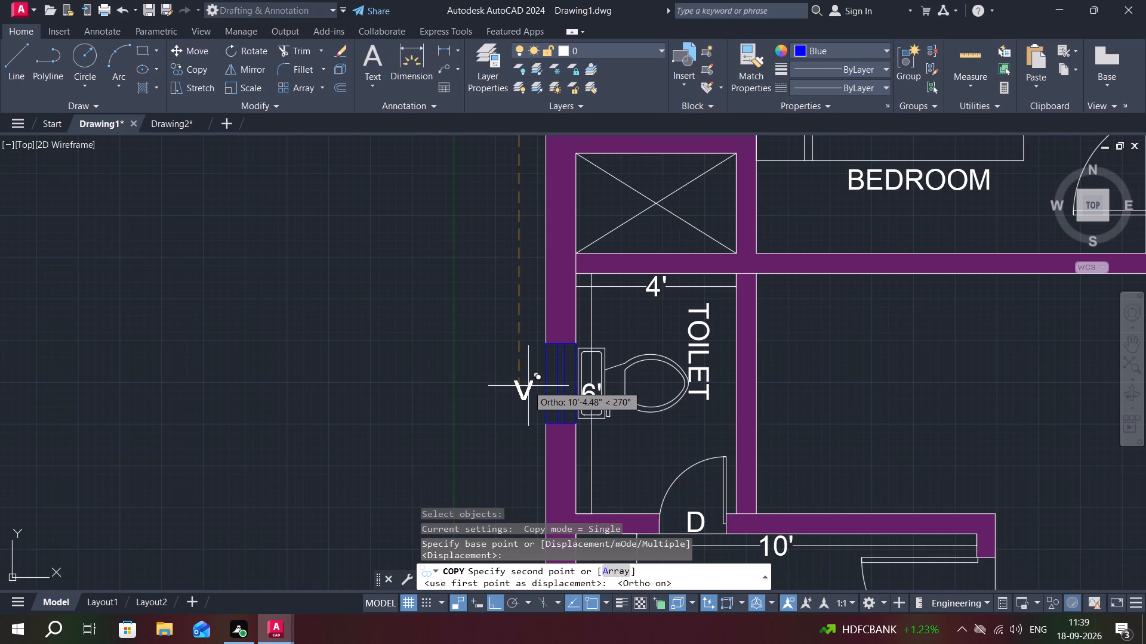
left_click(532, 374)
Delete the stray W label beside the lower bedroom's door.
scroll(521, 414, "down", 2)
middle_click_drag(529, 411, 557, 259)
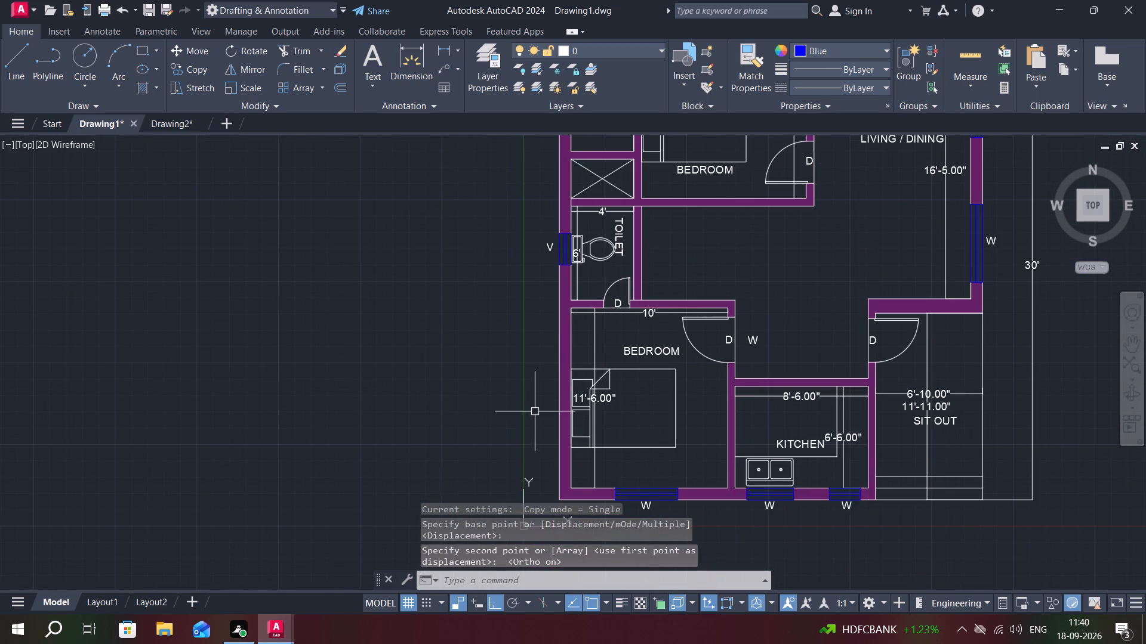
left_click(753, 339)
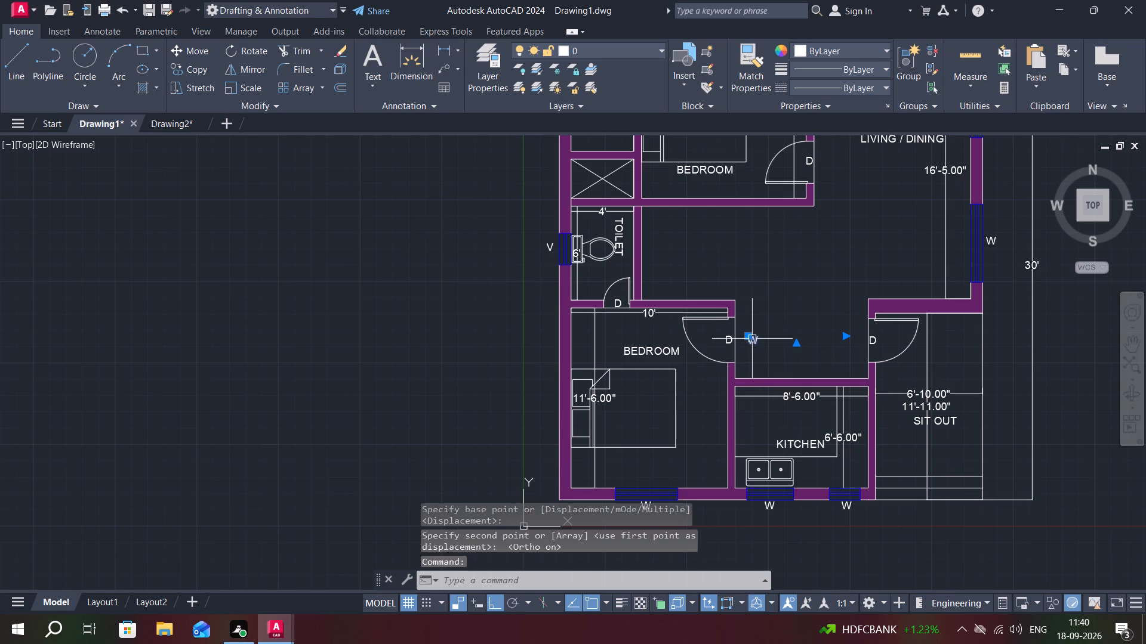
key("Delete")
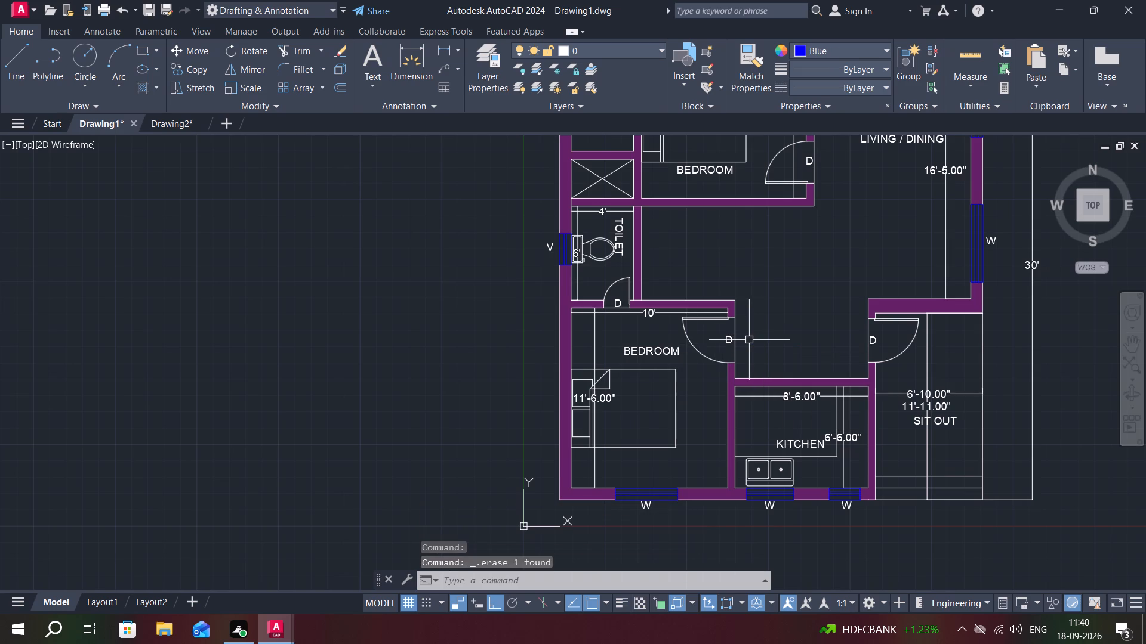
Save the drawing as Drawing1 in the Documents folder in AutoCAD 2018 format, replacing the existing file.
scroll(740, 379, "down", 1)
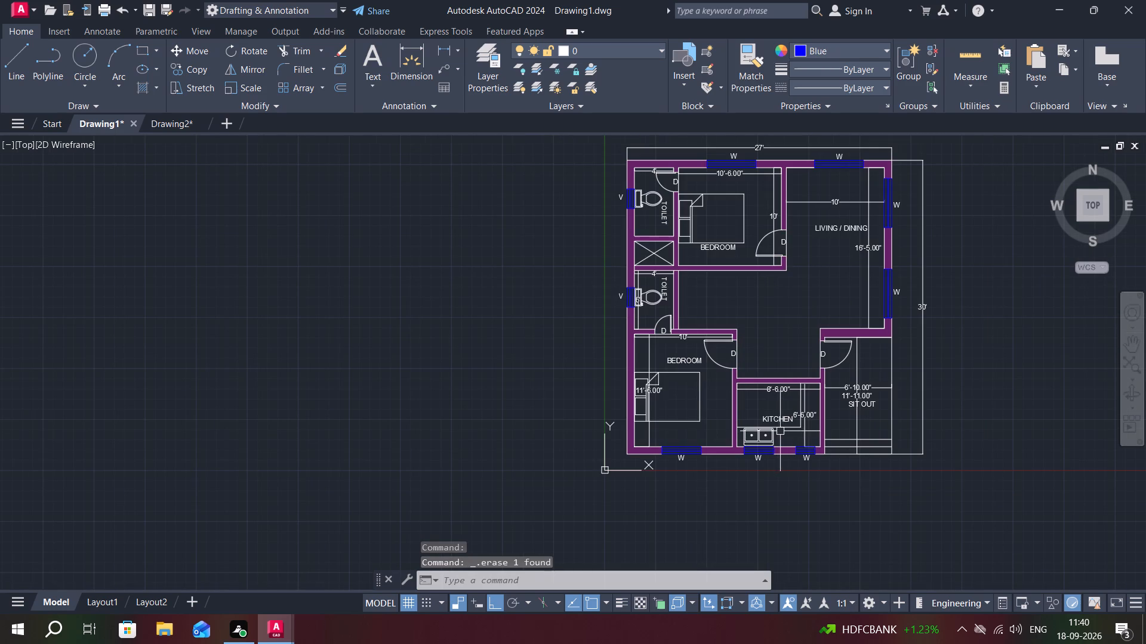
middle_click_drag(754, 363, 752, 401)
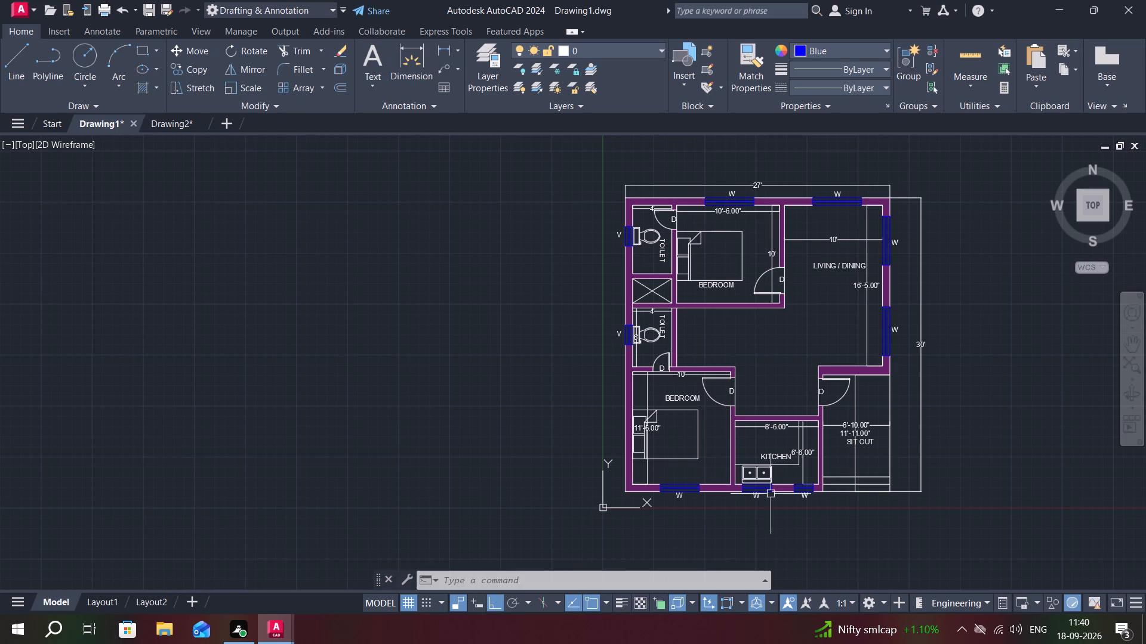
middle_click_drag(778, 473, 785, 426)
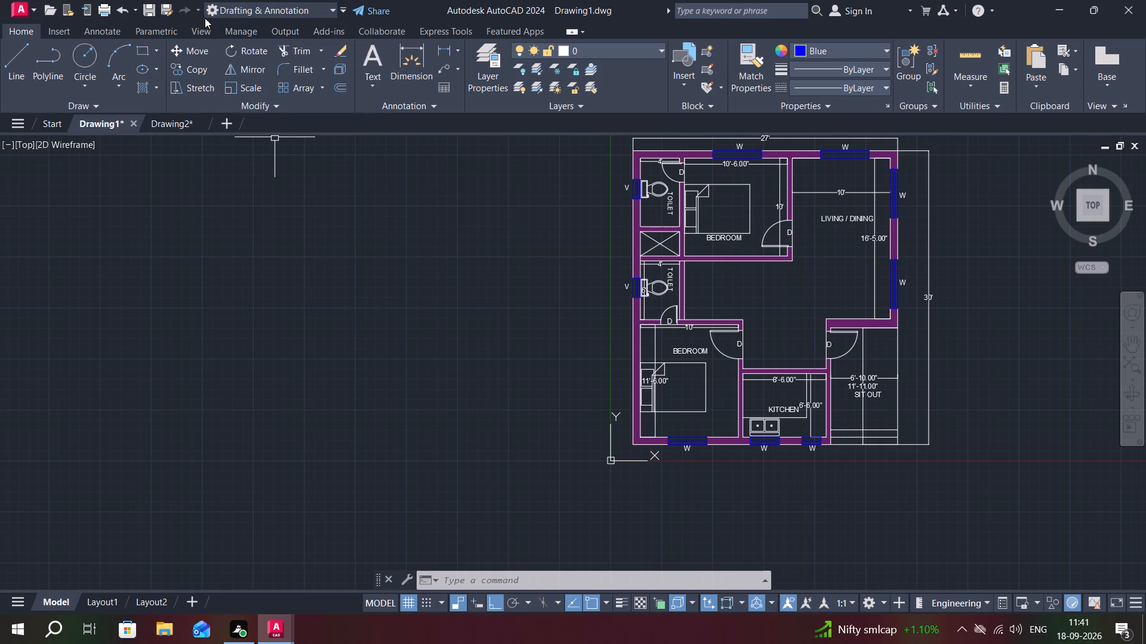
left_click(165, 8)
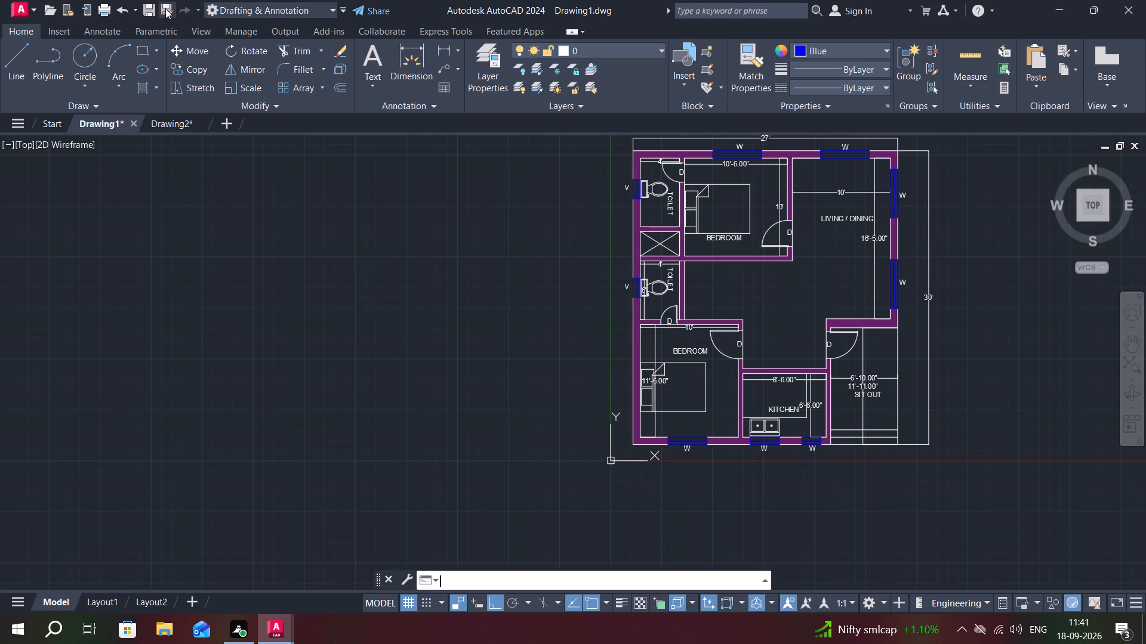
left_click(786, 446)
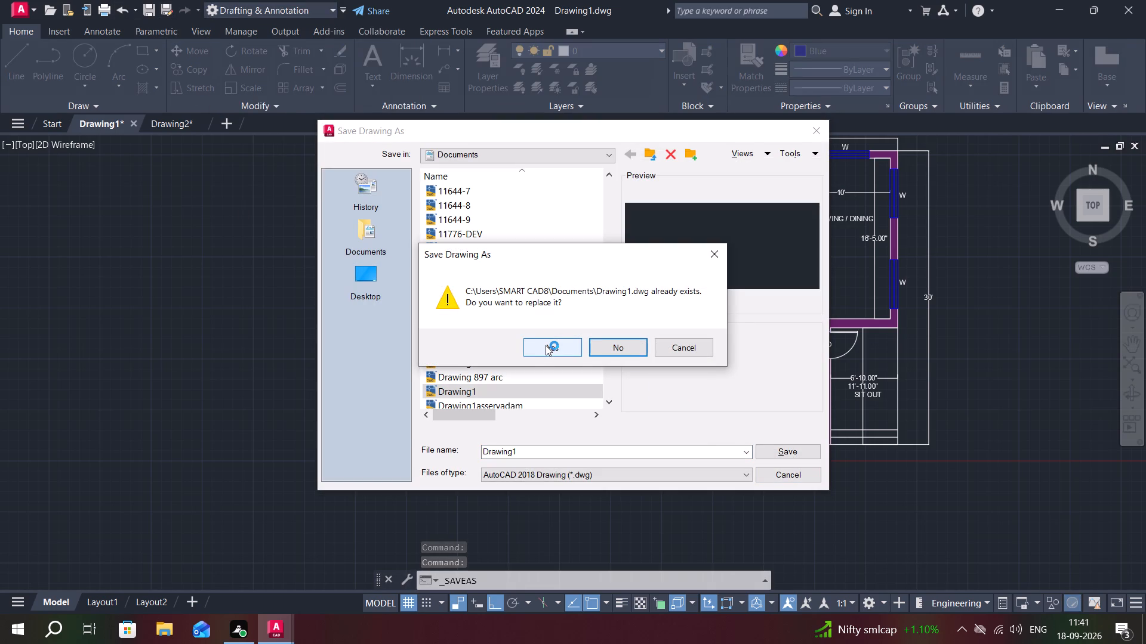
left_click(546, 345)
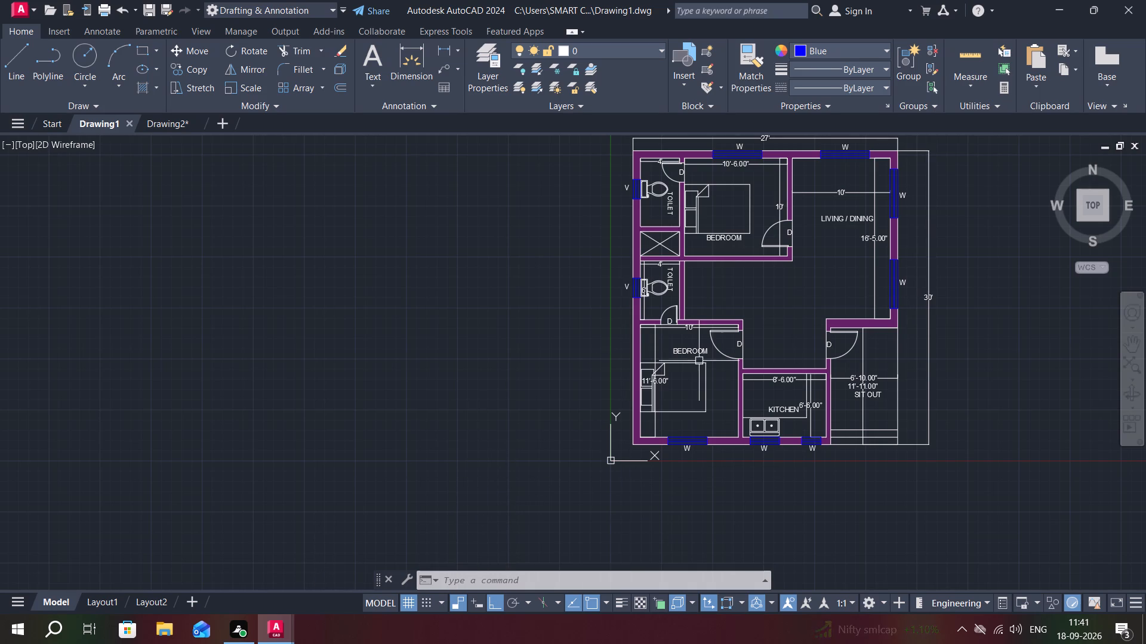
Set up a plot with DWG To PDF.pc3 and a window plot area enclosing the whole floor plan and its dimensions.
middle_click_drag(682, 369, 608, 428)
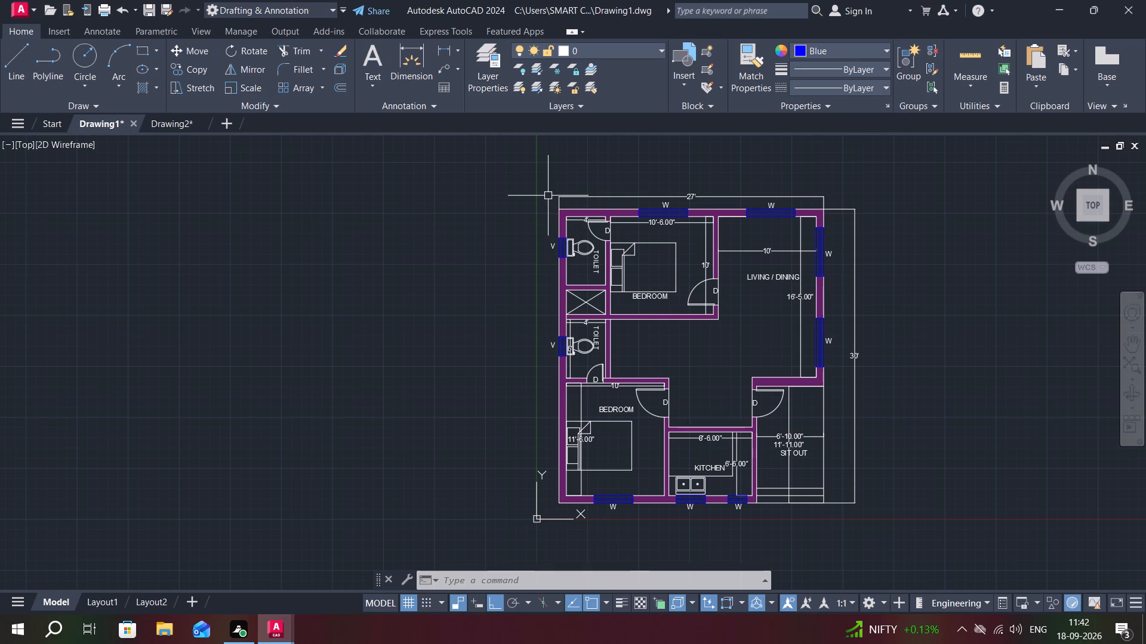
key("ctrl+p")
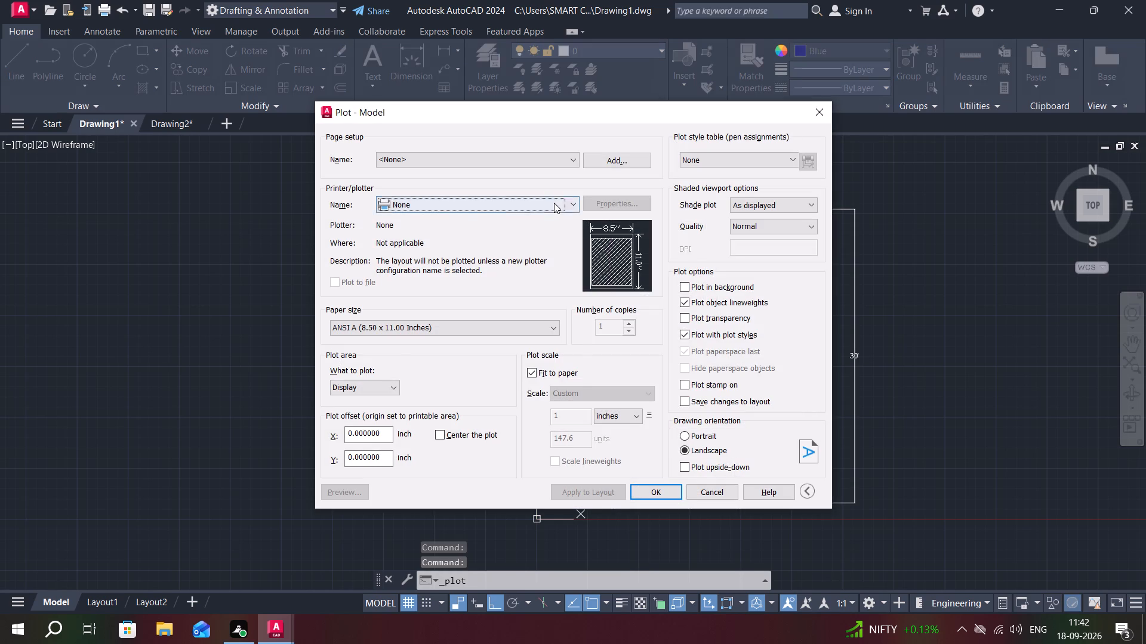
left_click(554, 203)
left_click(491, 379)
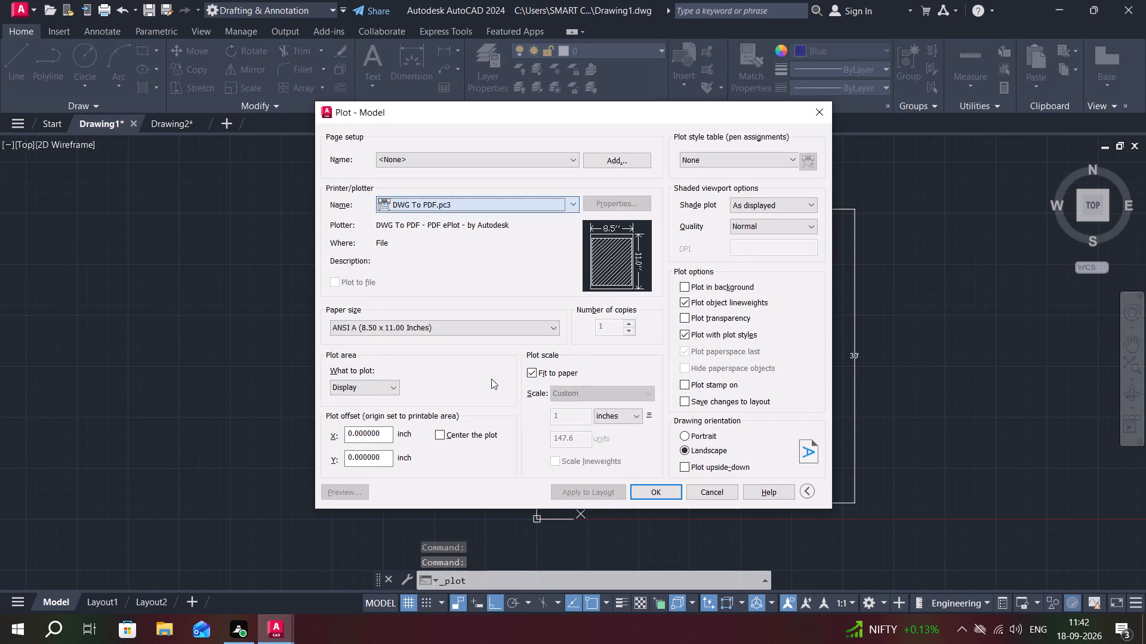
left_click(387, 388)
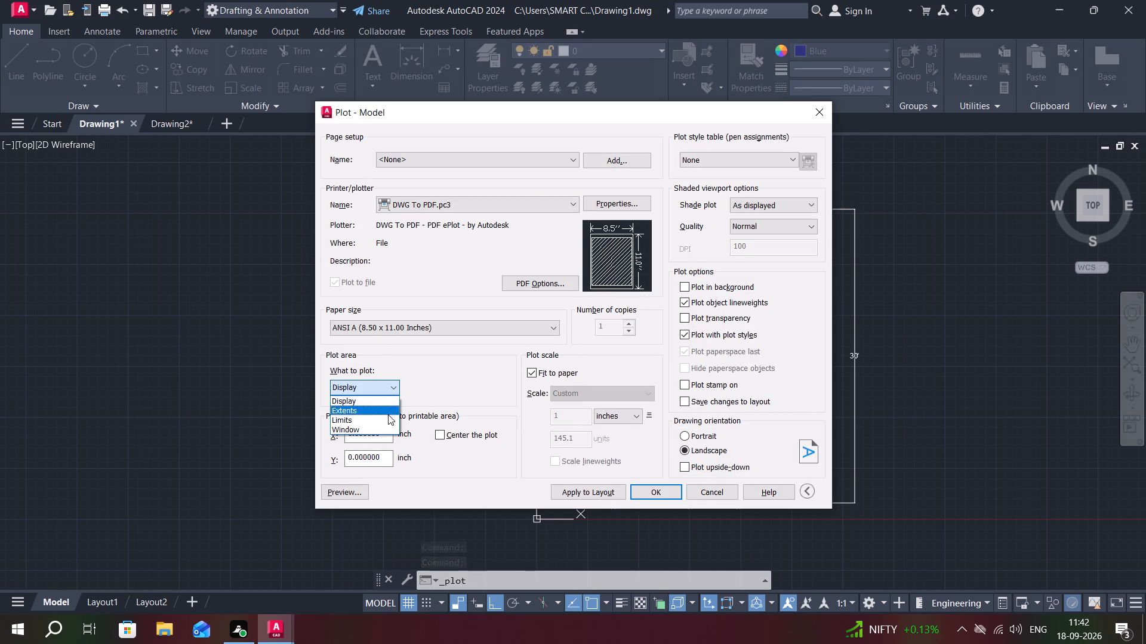
left_click(396, 427)
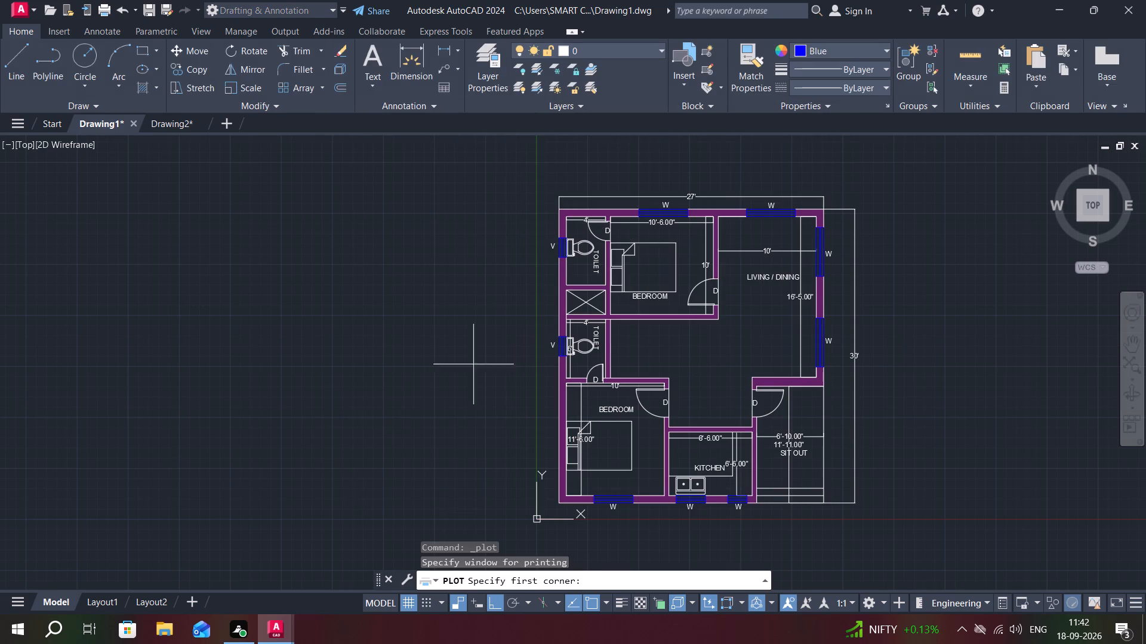
left_click(516, 169)
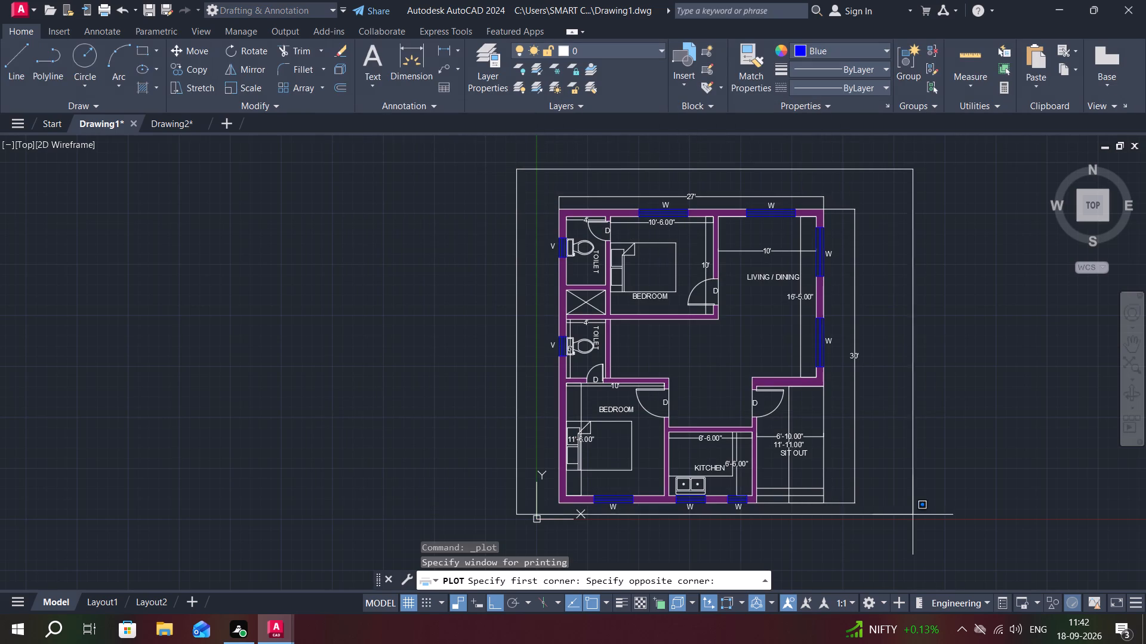
left_click(883, 537)
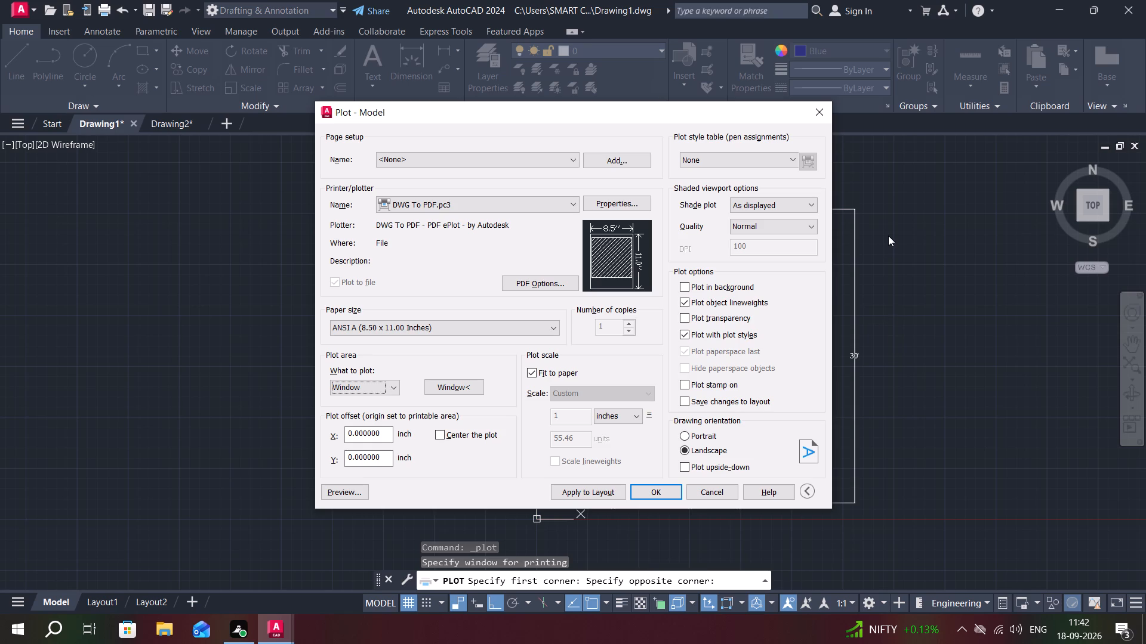
Plot the floor plan to the PDF file Drawing1-Model in the Documents folder, overwriting the existing file.
left_click(652, 490)
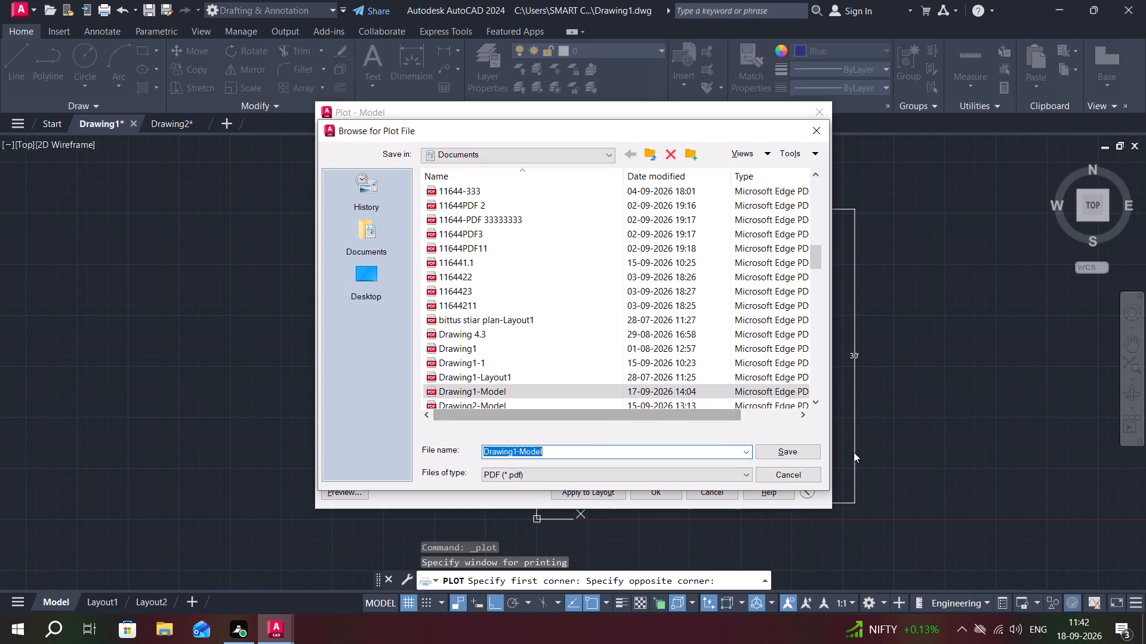
left_click(810, 450)
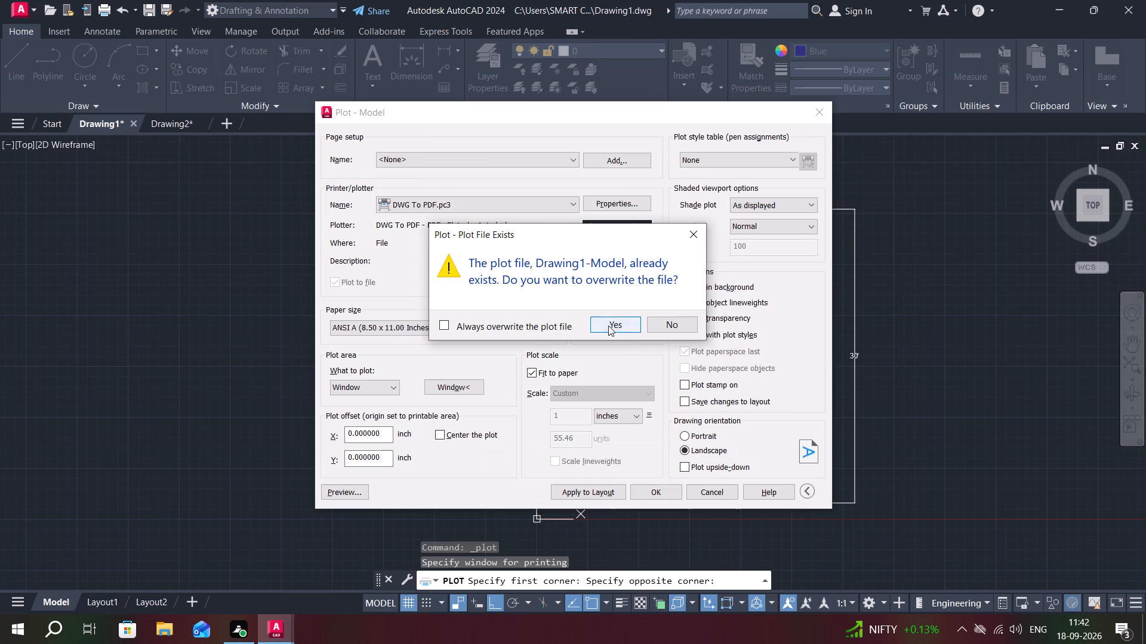
left_click(608, 326)
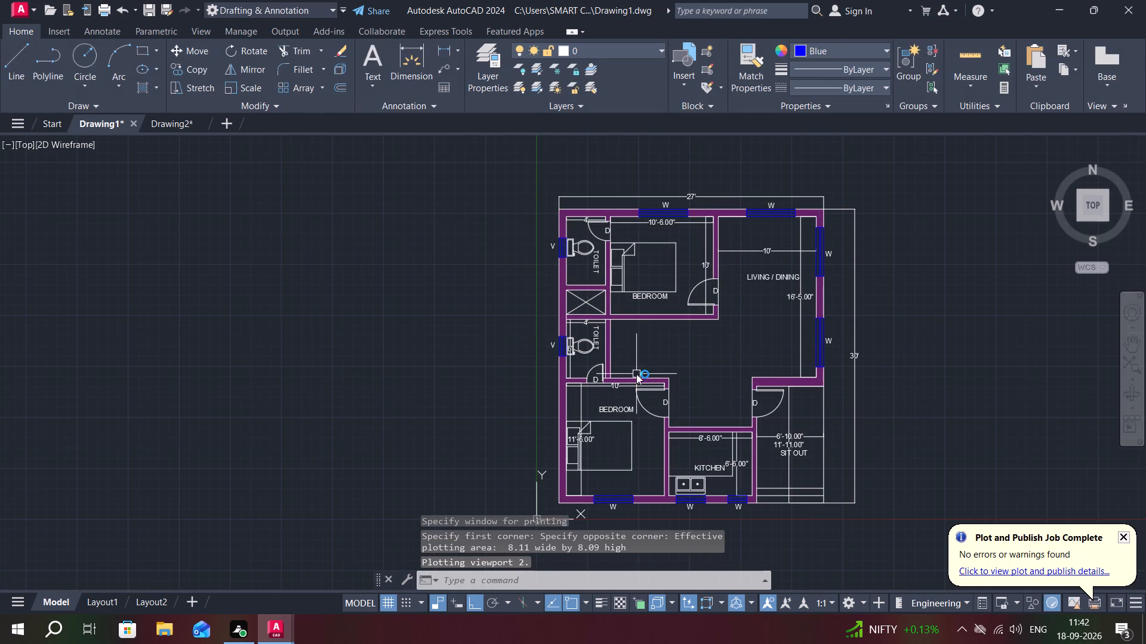
Check the plotted PDF in Microsoft Edge and save a copy as Drawing1-Model on the Desktop, replacing the existing file.
scroll(639, 379, "down", 1)
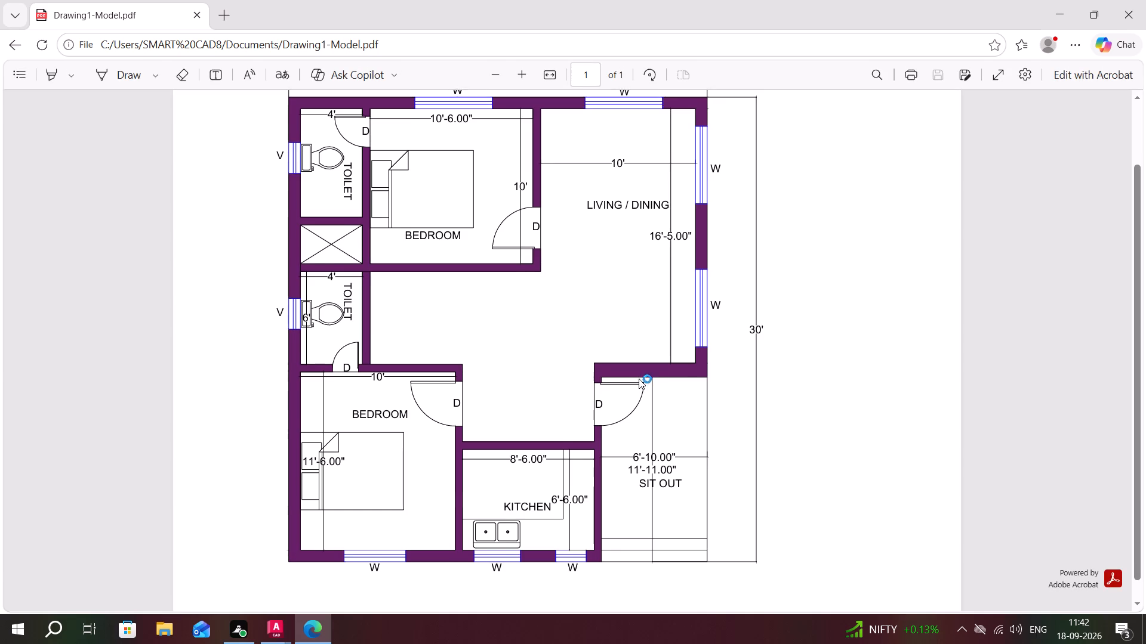
scroll(588, 329, "up", 2)
scroll(593, 330, "down", 1)
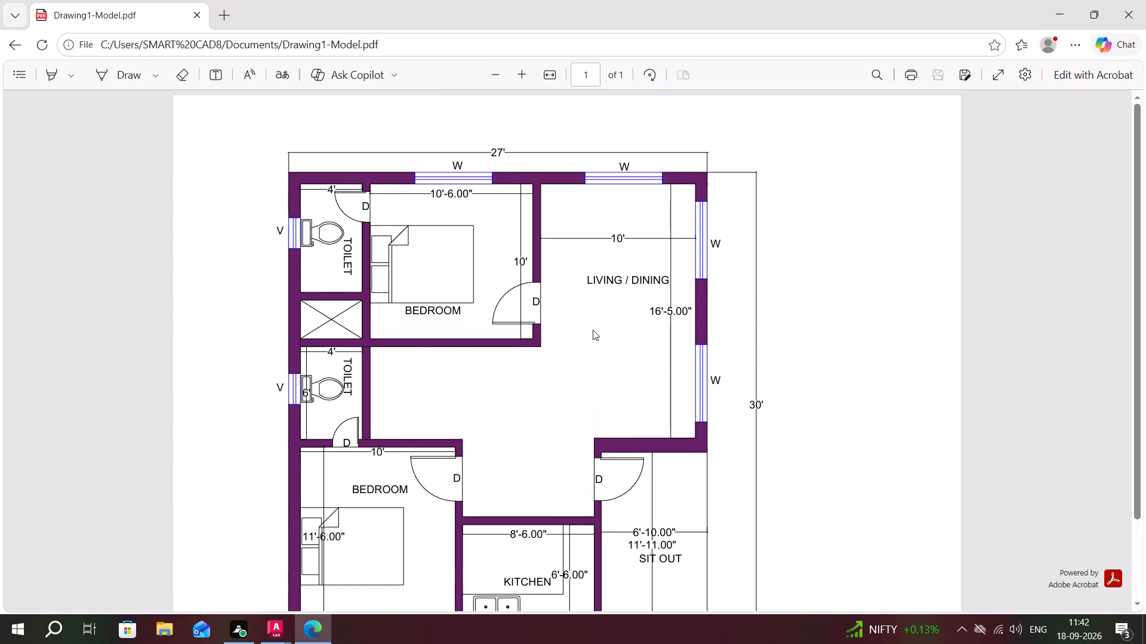
scroll(593, 330, "down", 1)
left_click(961, 76)
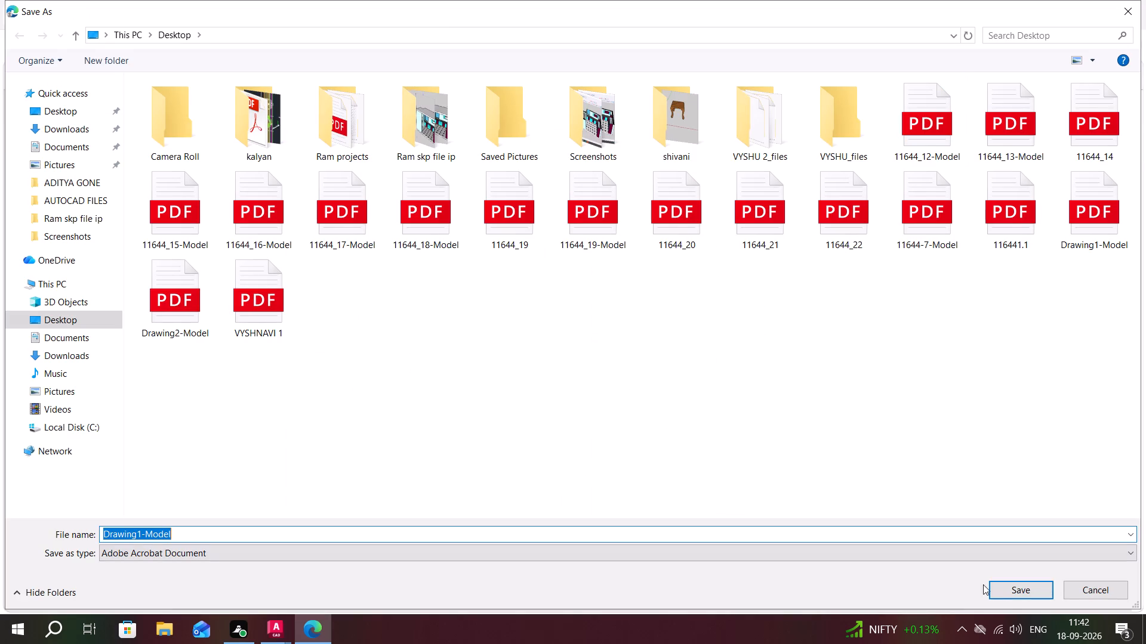
left_click(1008, 592)
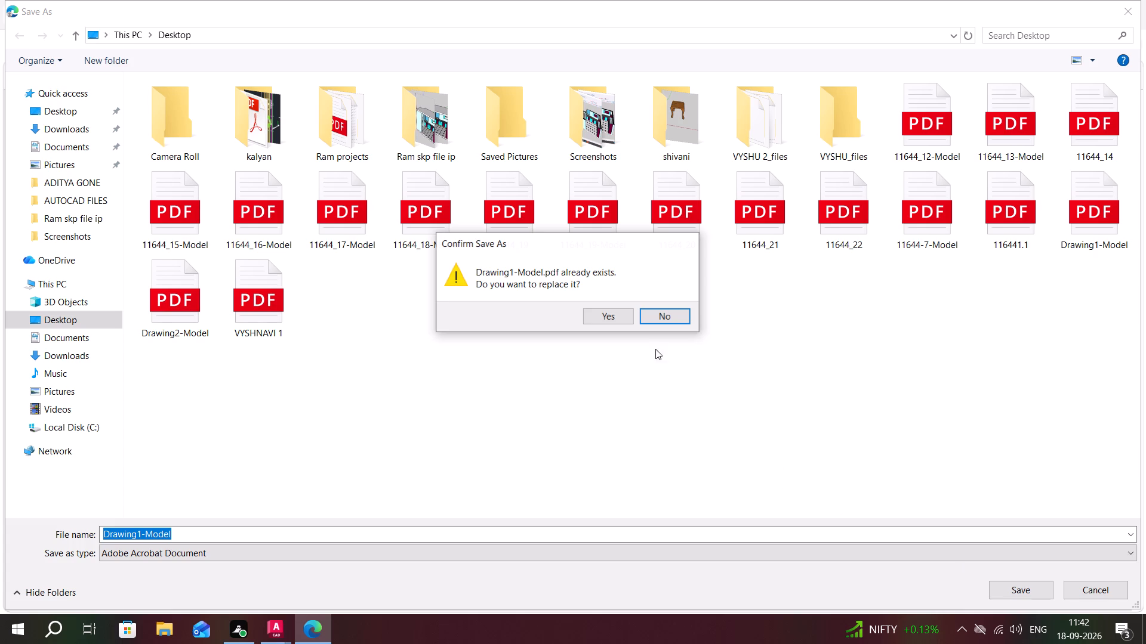
left_click(606, 313)
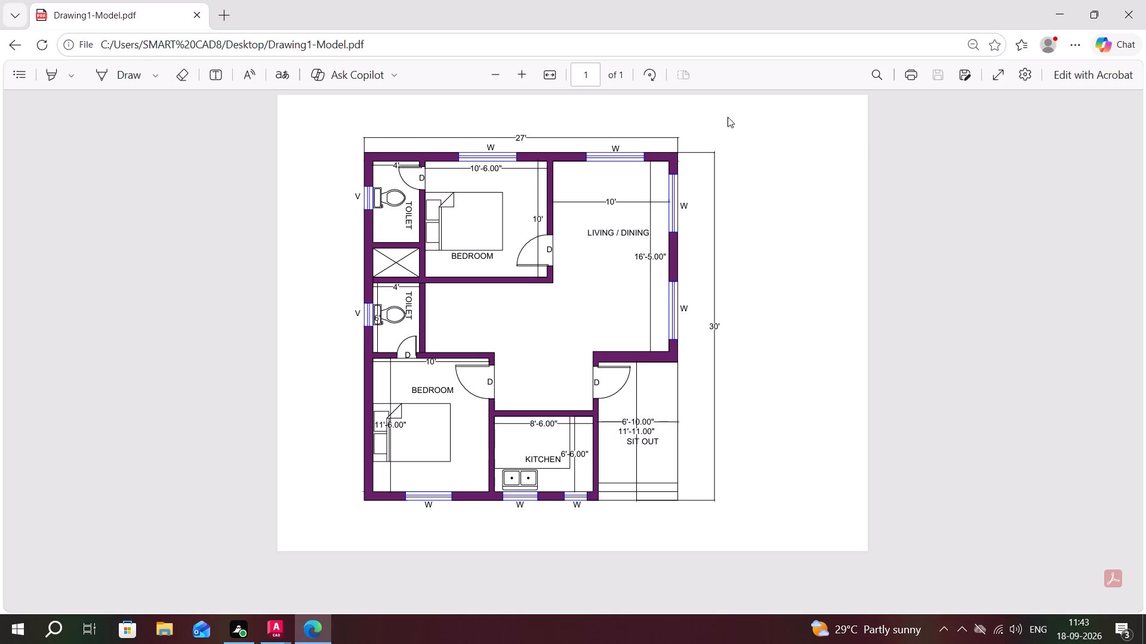
Save the PDF again as Drawing1-Model on the Desktop in Adobe Acrobat Document format, replacing the existing file.
left_click(968, 73)
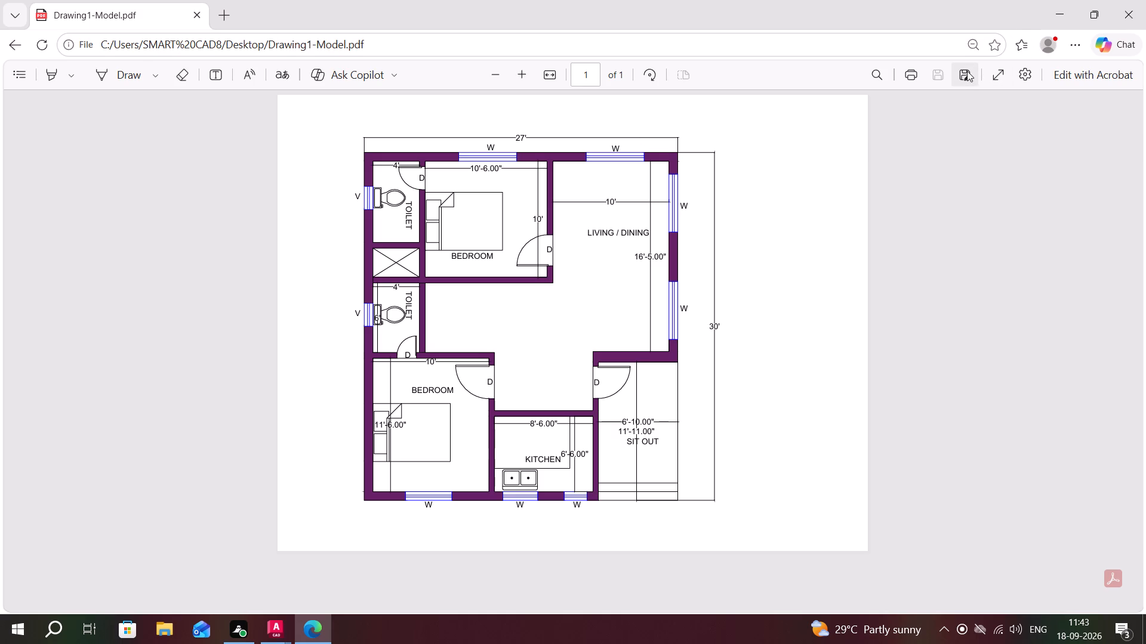
left_click(963, 75)
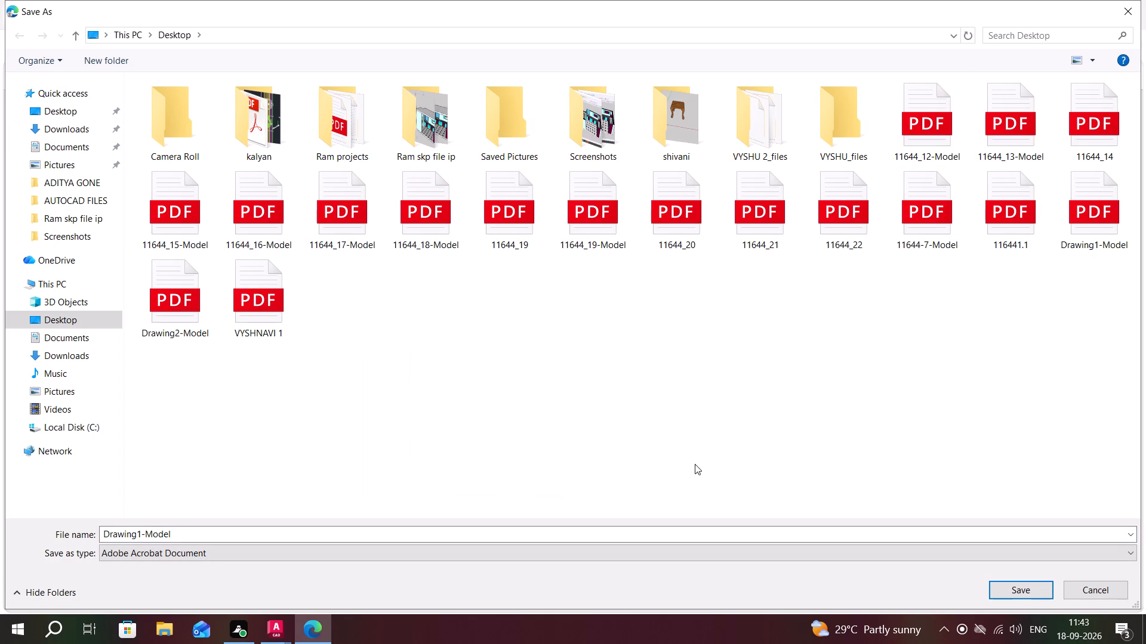
left_click(1005, 589)
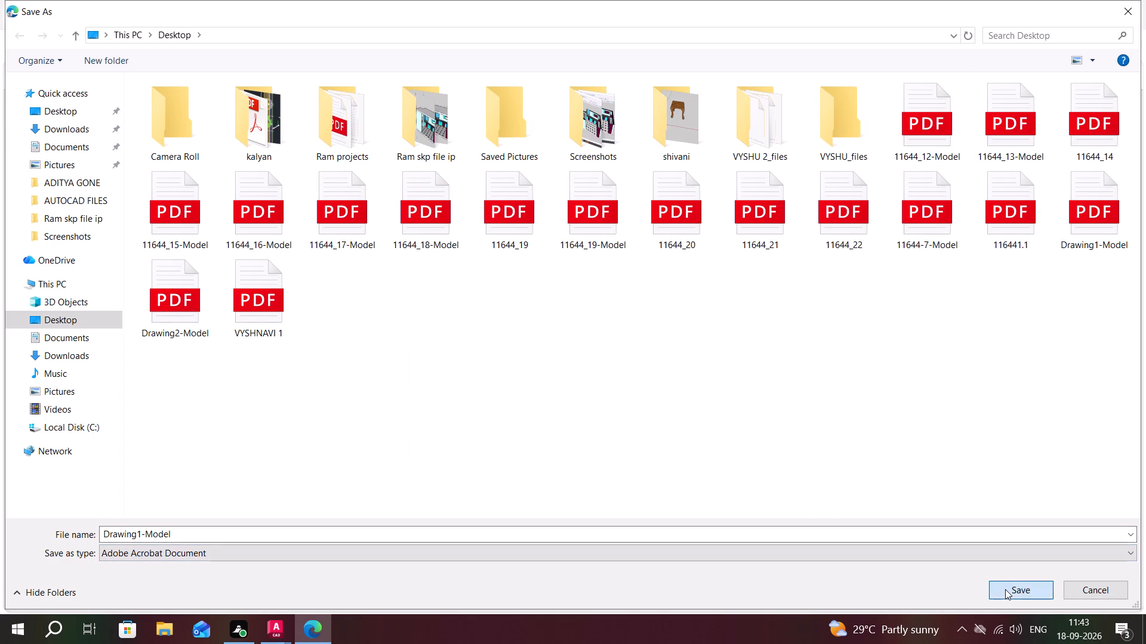
left_click(600, 315)
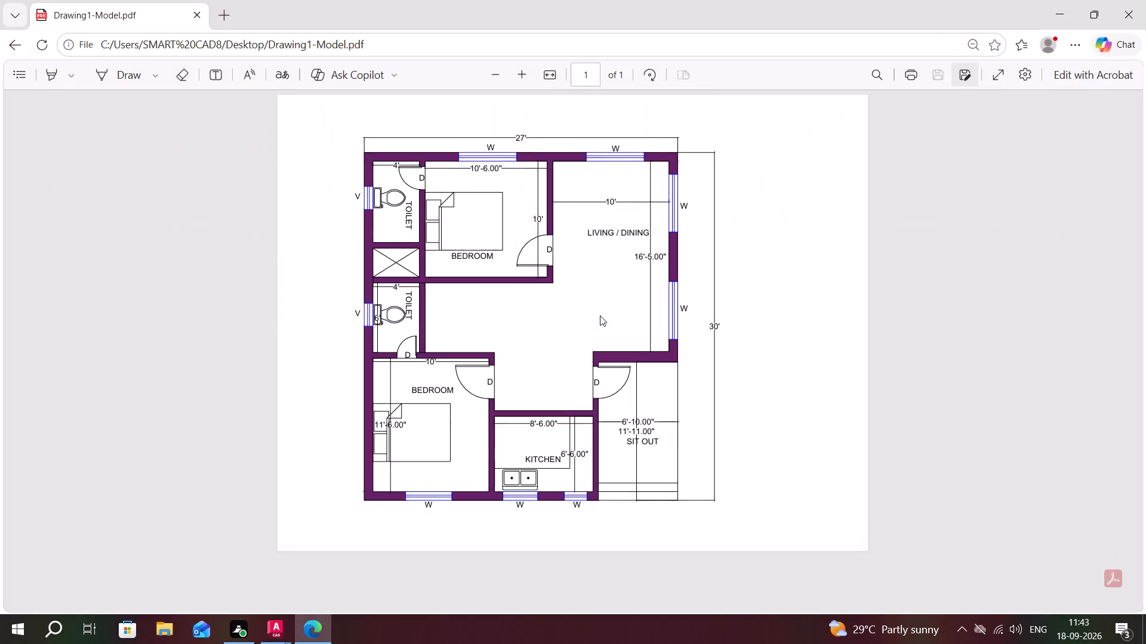
Close the PDF in Microsoft Edge and return to the floor plan drawing in AutoCAD.
left_click(1125, 8)
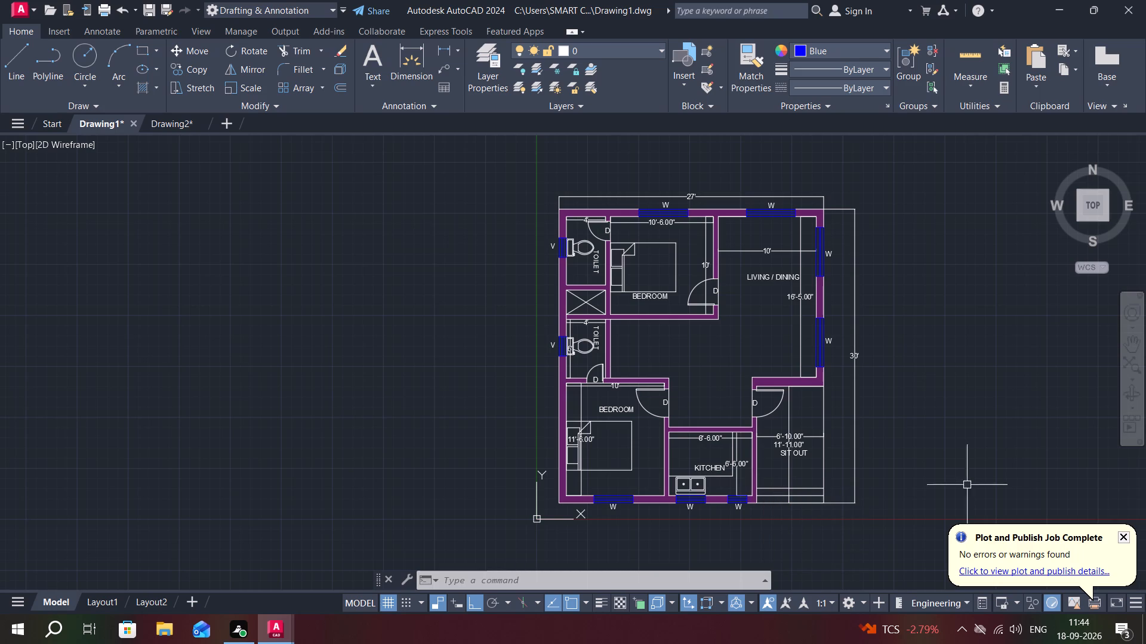
middle_click_drag(780, 394, 738, 361)
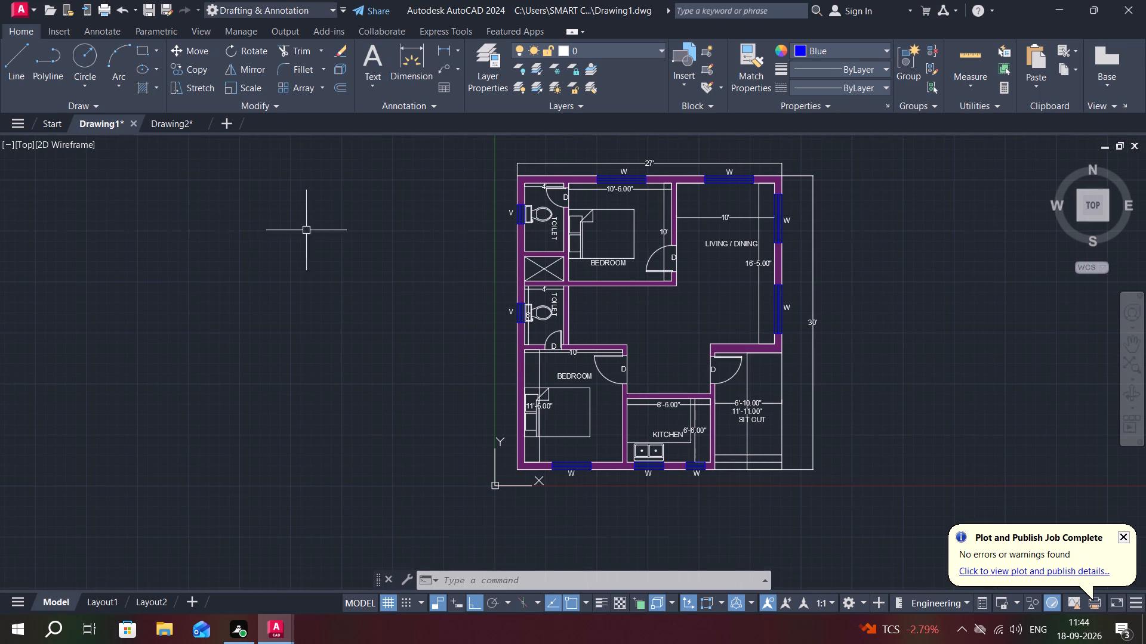